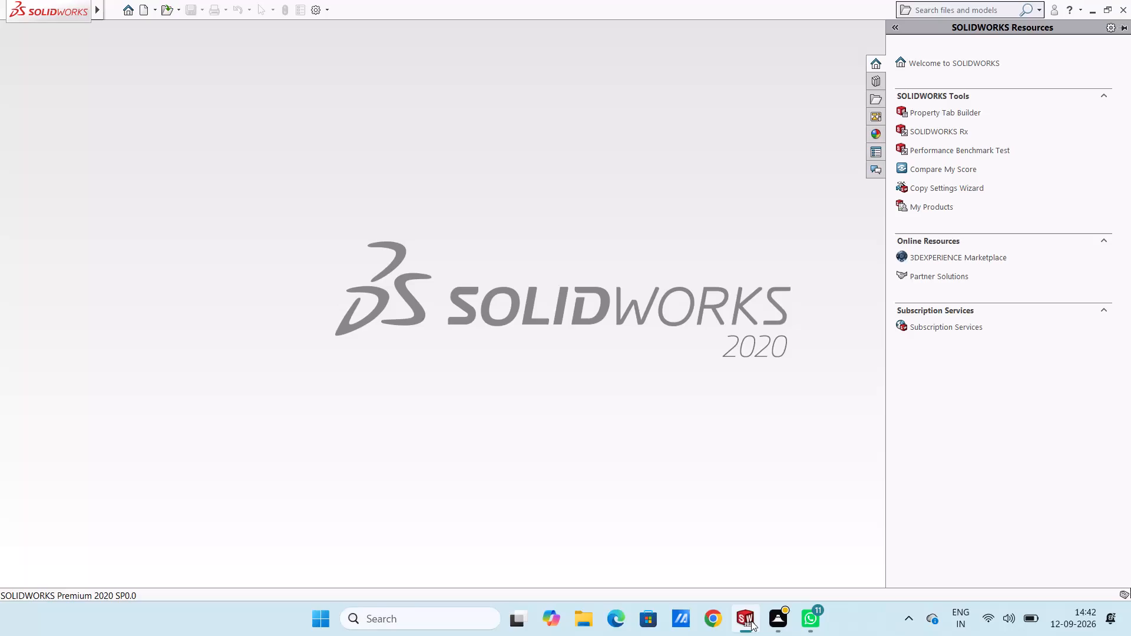
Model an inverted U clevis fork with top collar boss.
Create a new part document.
click(295, 317)
click(143, 16)
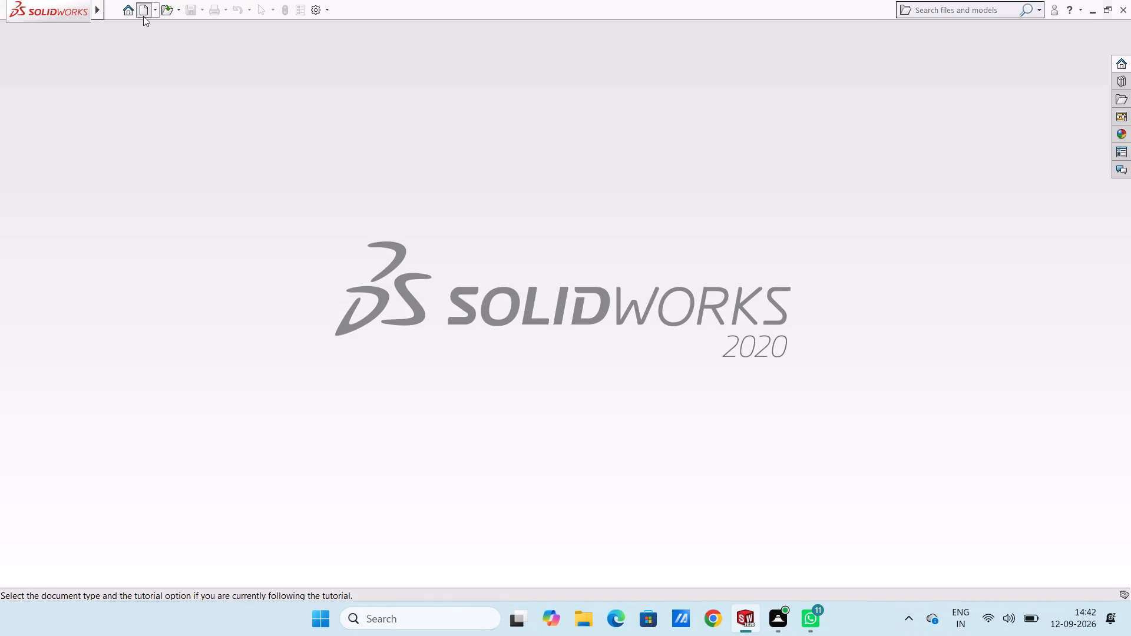
click(472, 469)
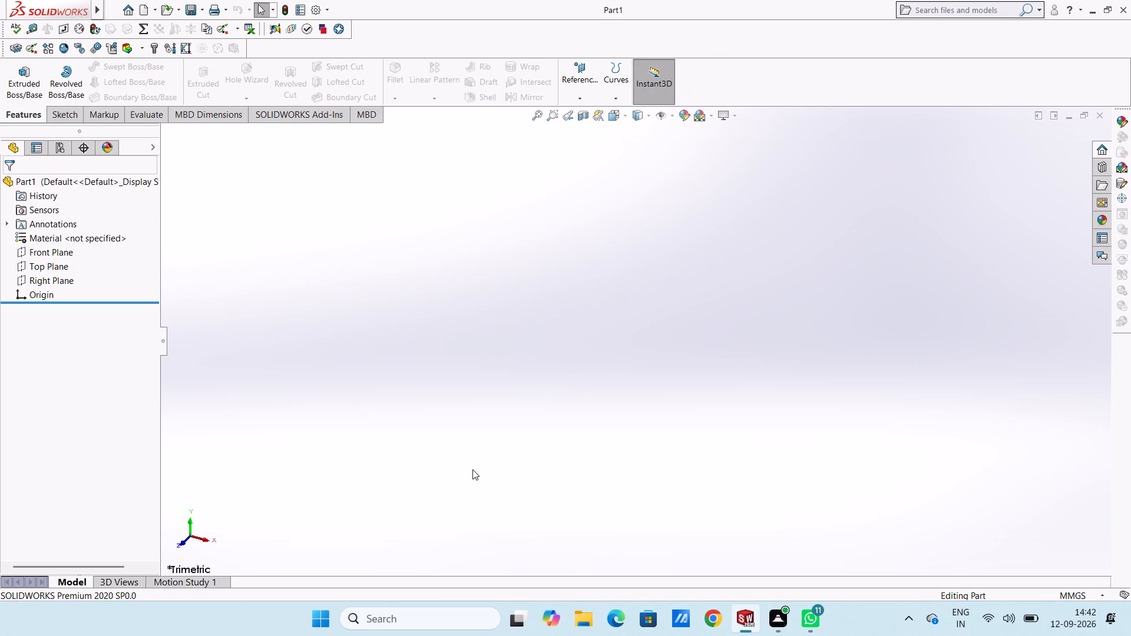
Start a sketch on the Front Plane.
click(45, 250)
click(56, 233)
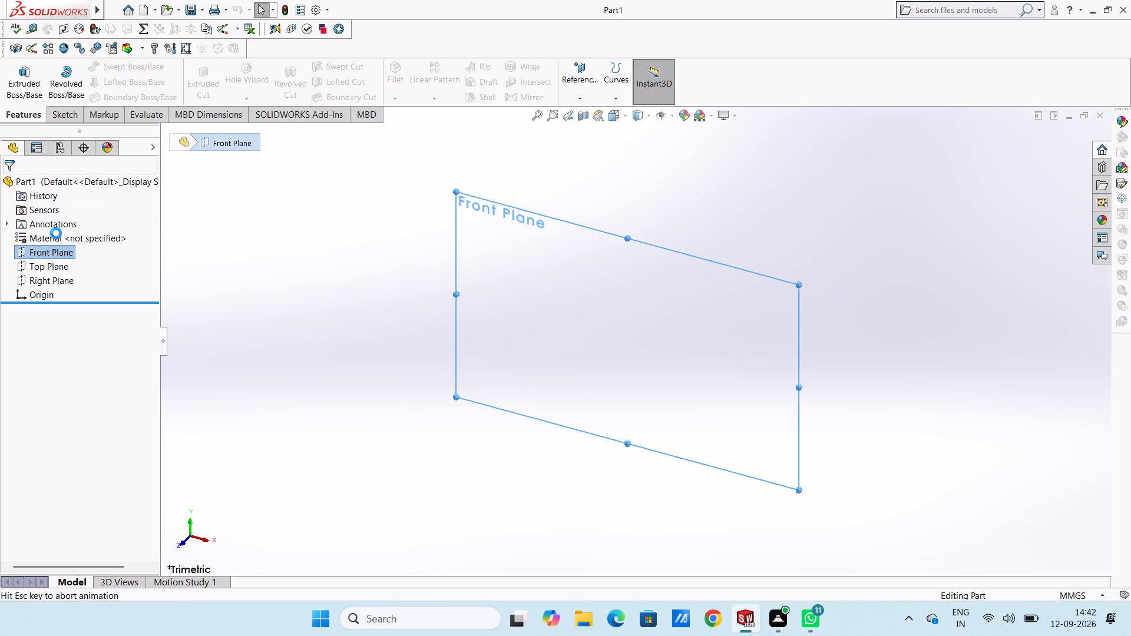
click(439, 303)
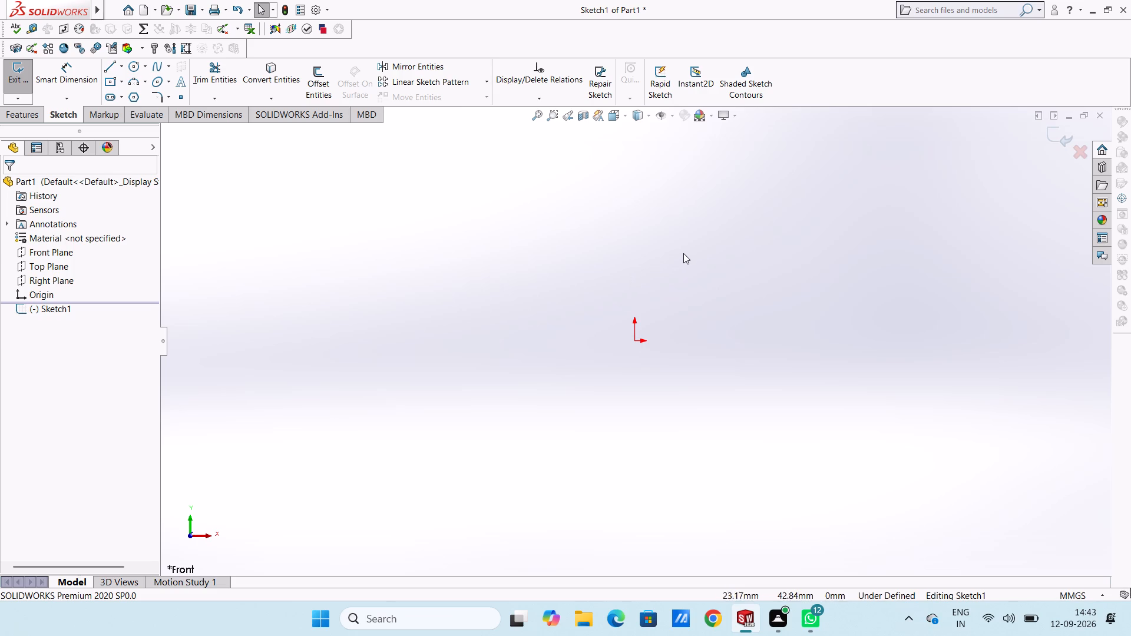
Draw a horizontal midpoint line centred on the origin, extending 61 mm to each side.
ctrl+scroll(686, 252, up, 4)
click(121, 67)
click(139, 115)
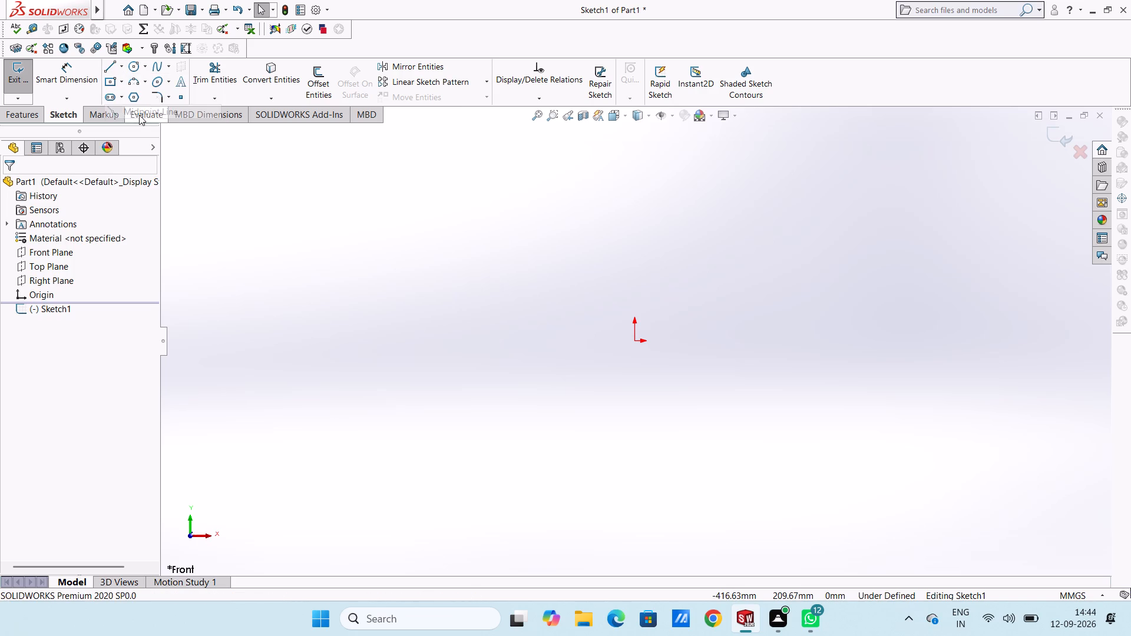
click(634, 342)
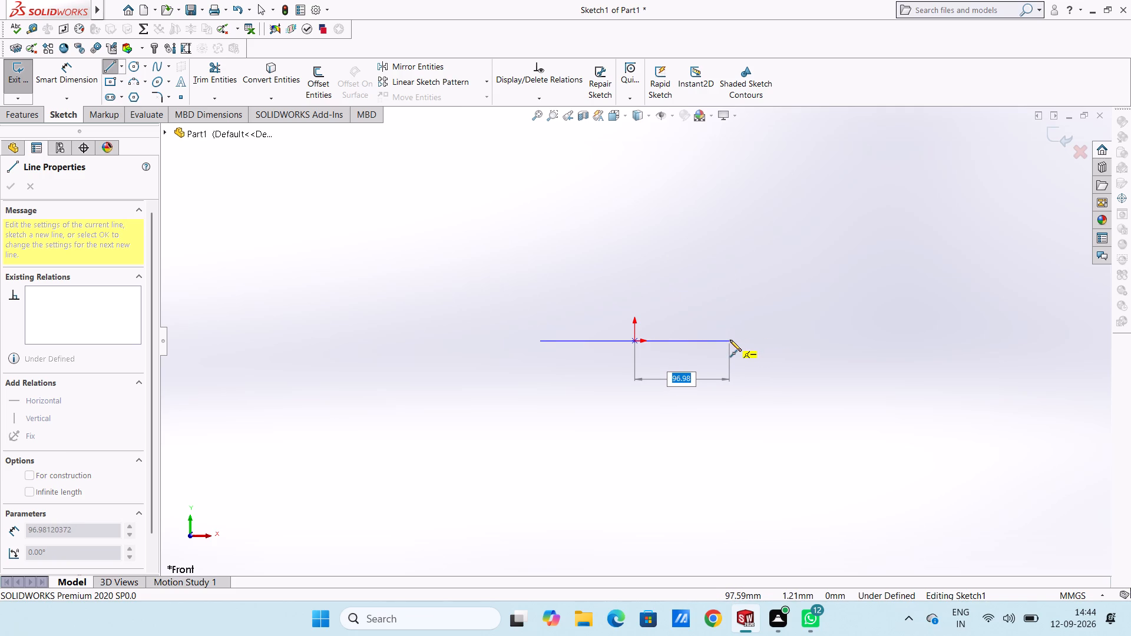
text(61)
key(Return)
key(Escape)
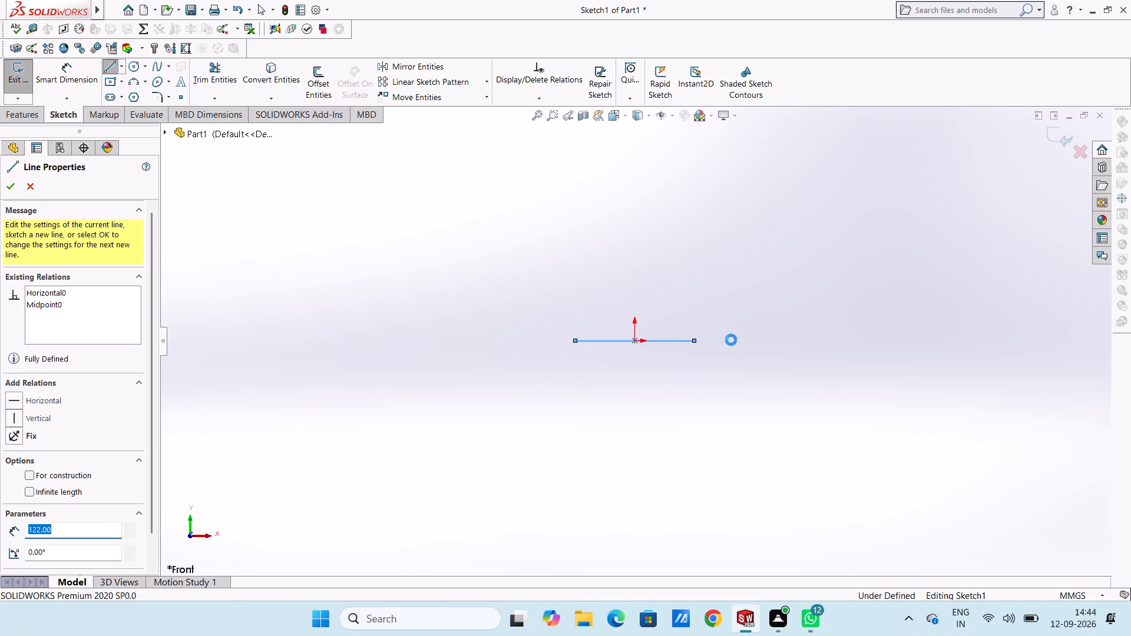
key(Escape)
Draw a 163 mm vertical line upward from the right endpoint of the horizontal base line.
ctrl+scroll(731, 340, down, 3)
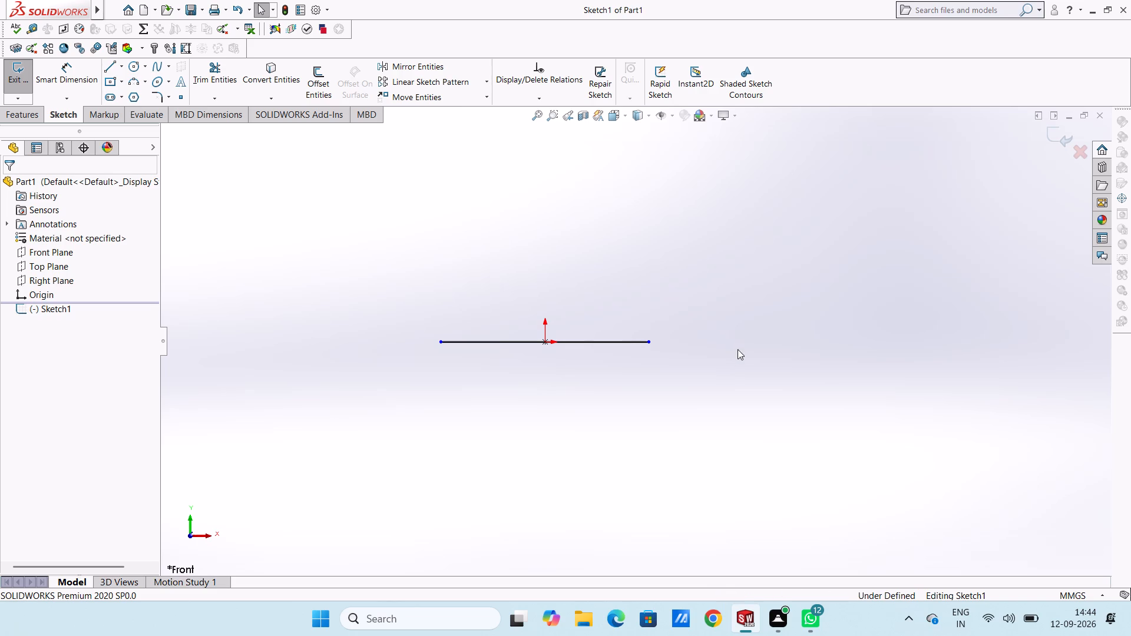
key(l)
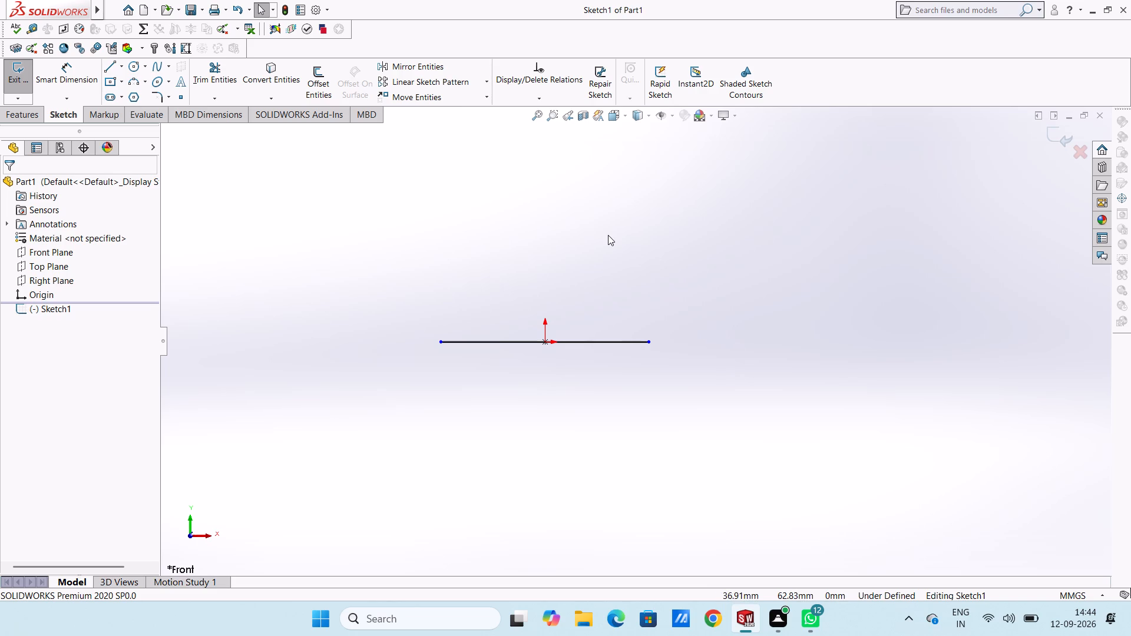
click(647, 343)
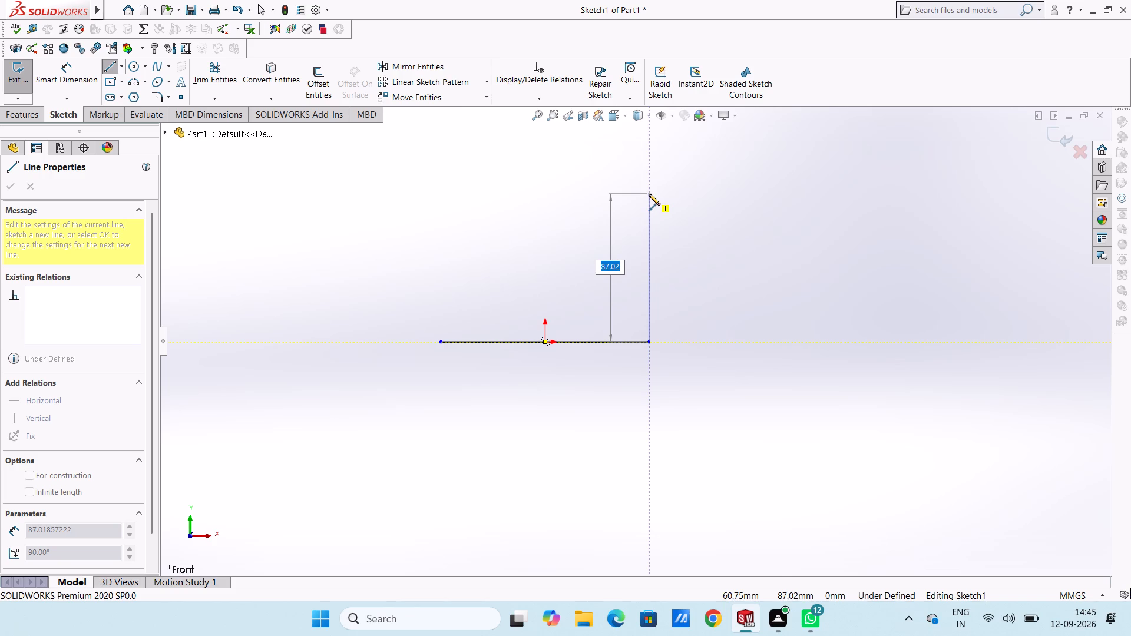
ctrl+scroll(649, 194, up, 3)
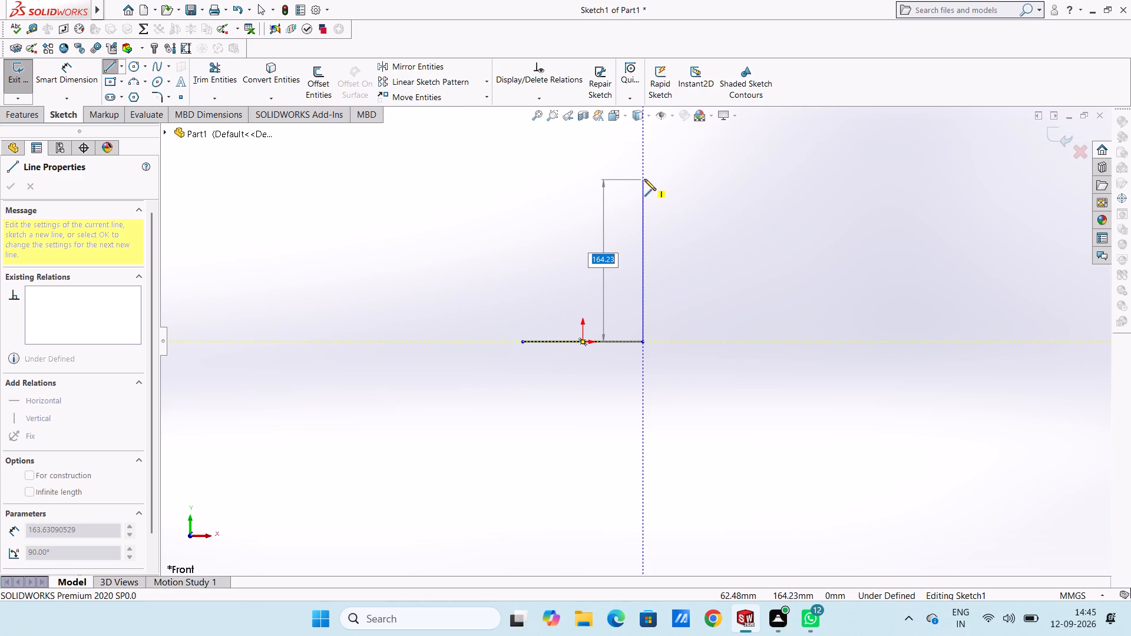
text(163)
key(Return)
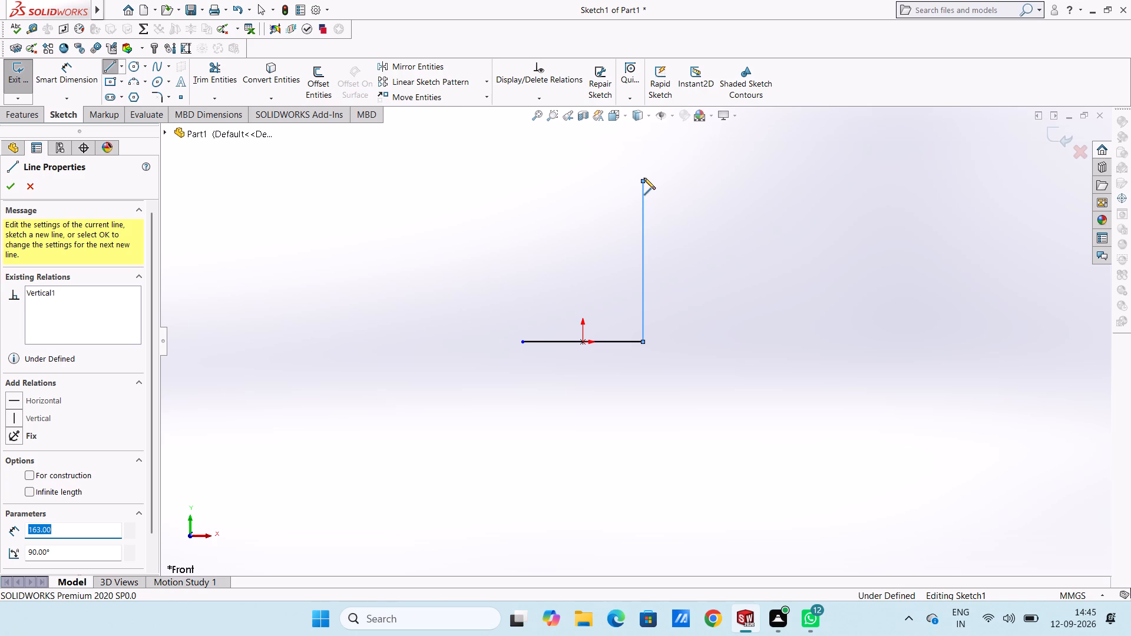
key(Escape)
key(Escape)
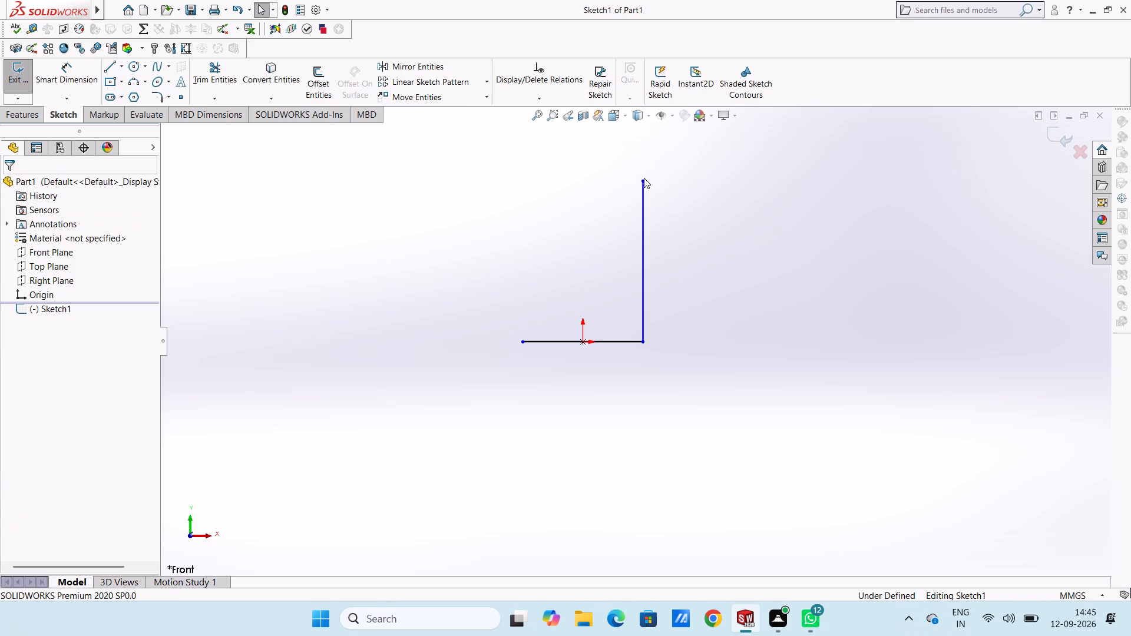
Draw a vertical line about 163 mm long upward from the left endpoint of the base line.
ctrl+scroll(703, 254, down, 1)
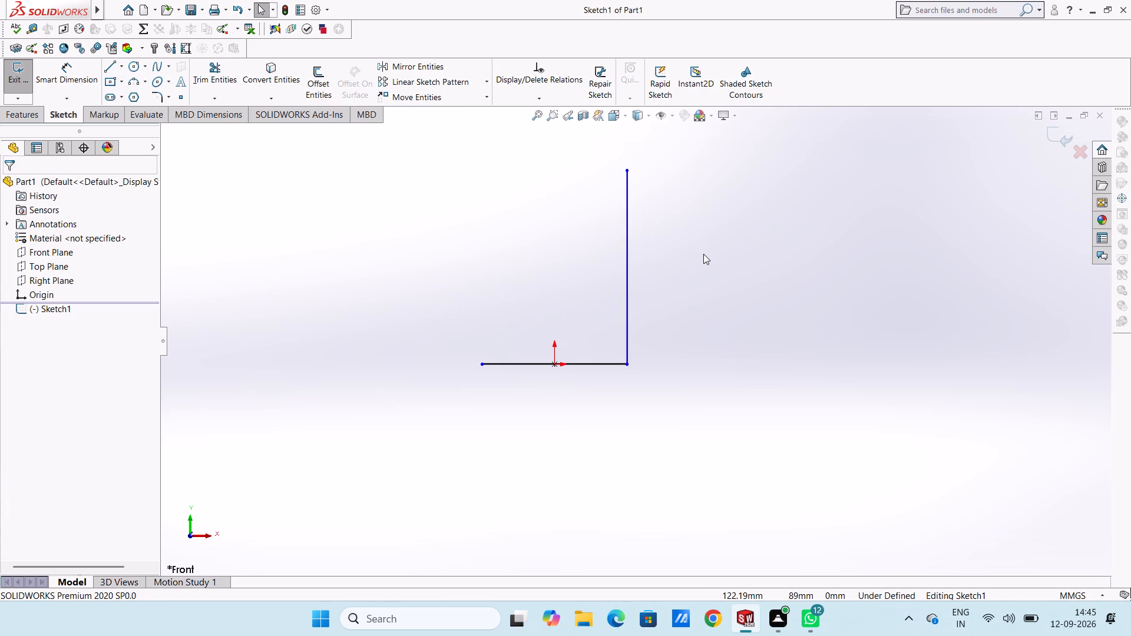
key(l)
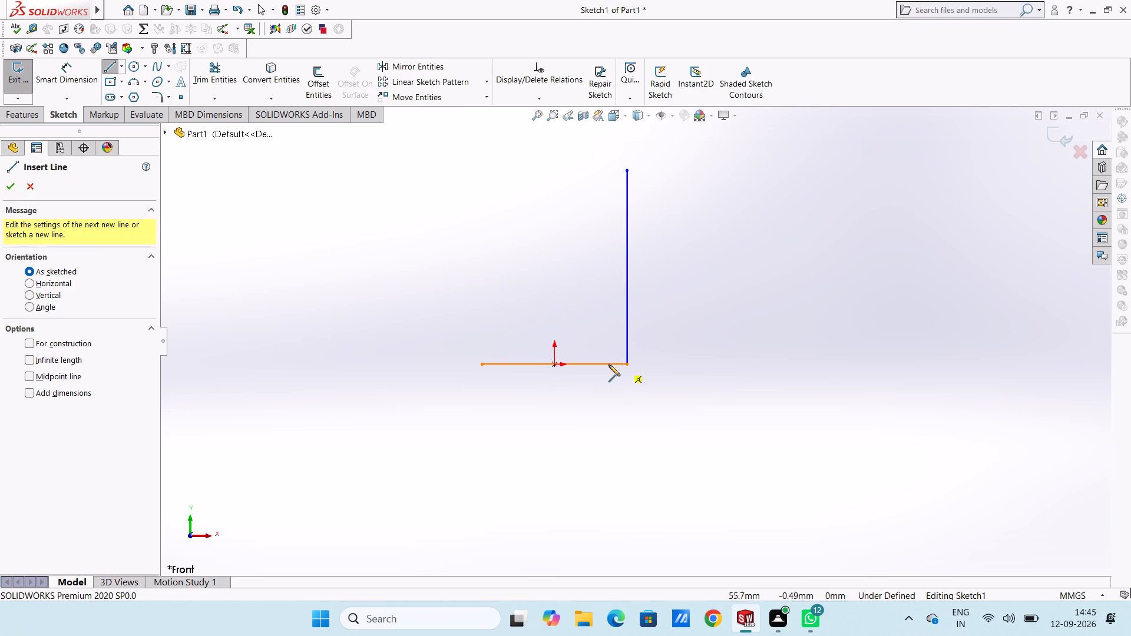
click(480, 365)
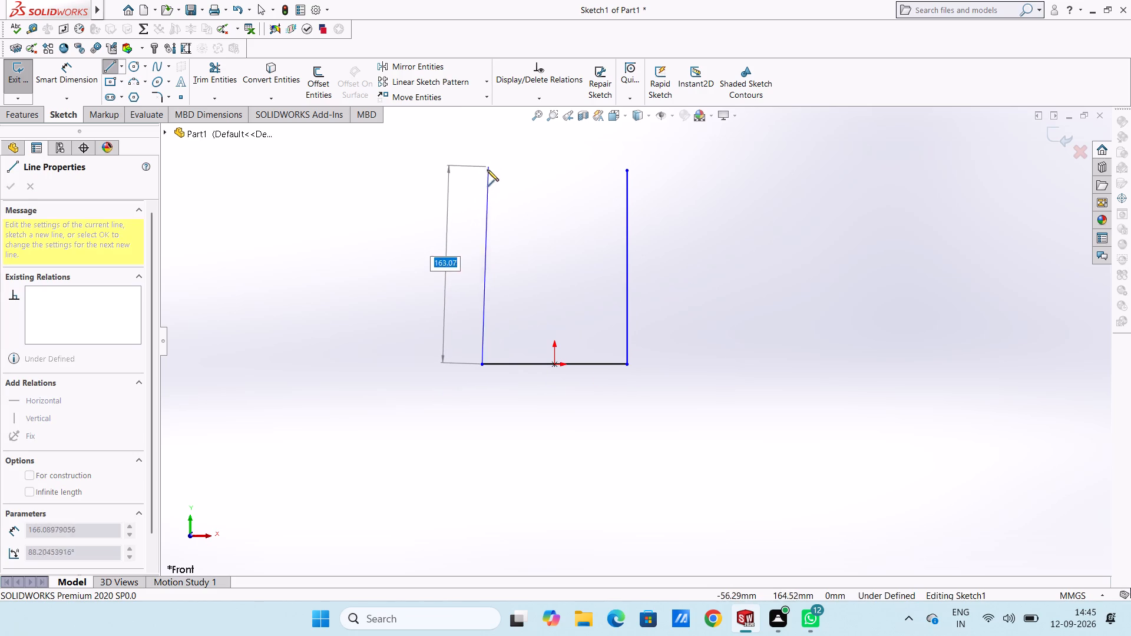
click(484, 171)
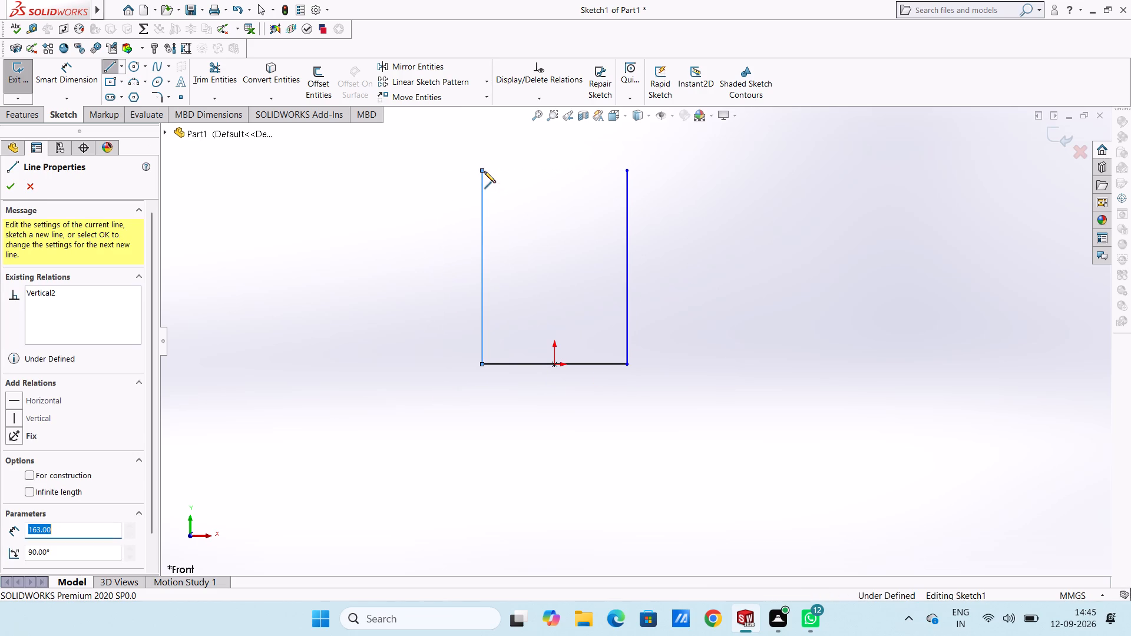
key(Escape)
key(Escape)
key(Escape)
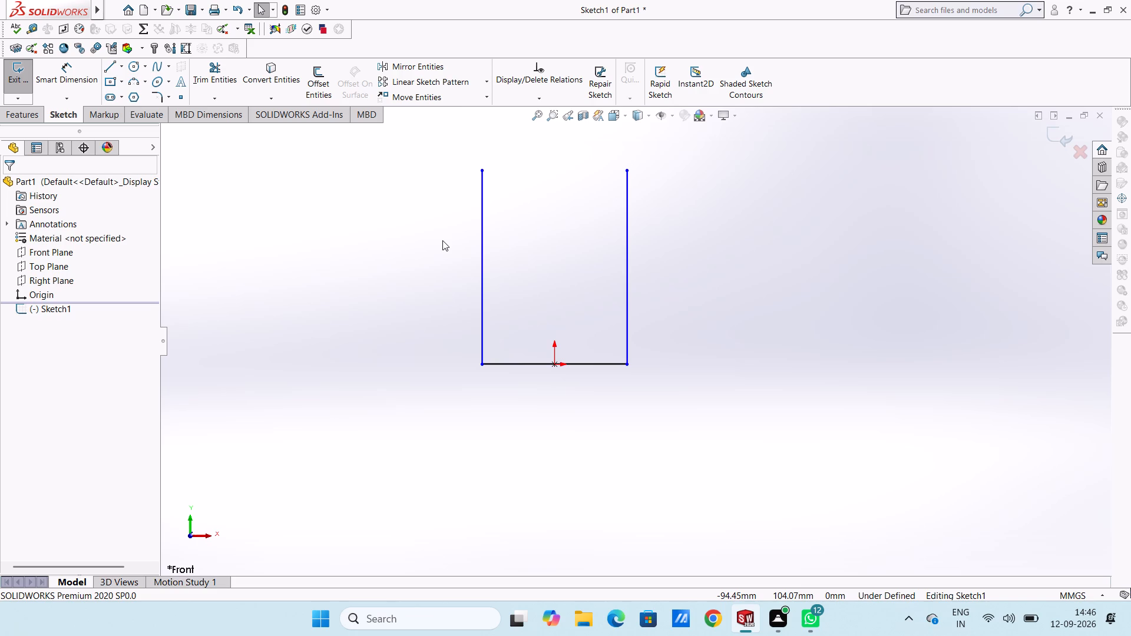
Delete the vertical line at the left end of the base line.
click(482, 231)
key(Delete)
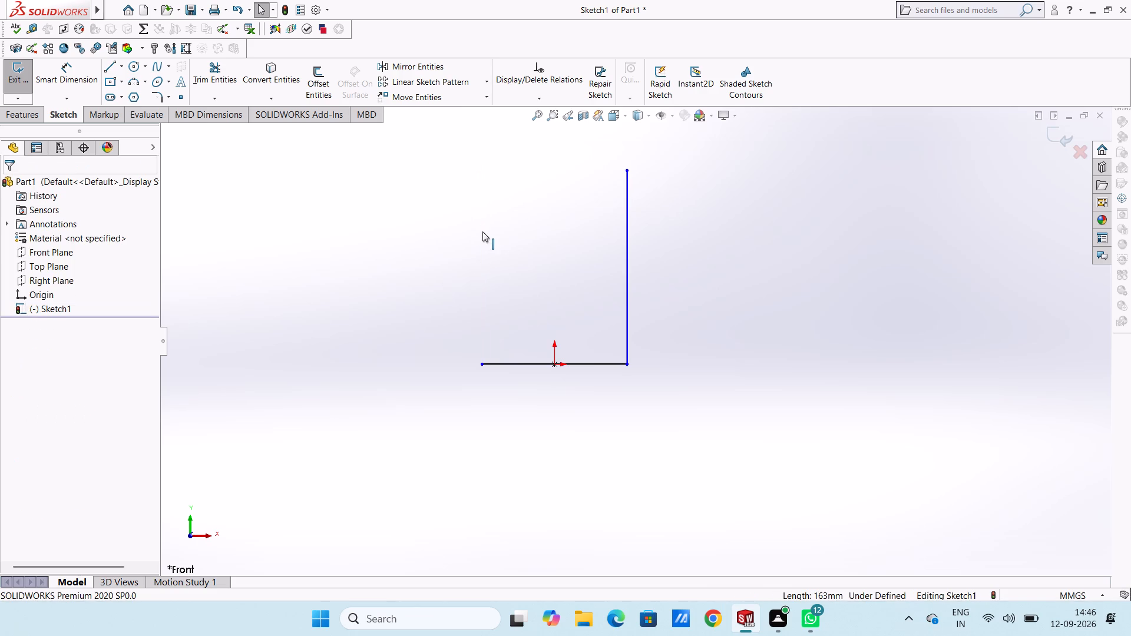
Draw an 82 mm vertical line upward from the left endpoint of the base line.
key(l)
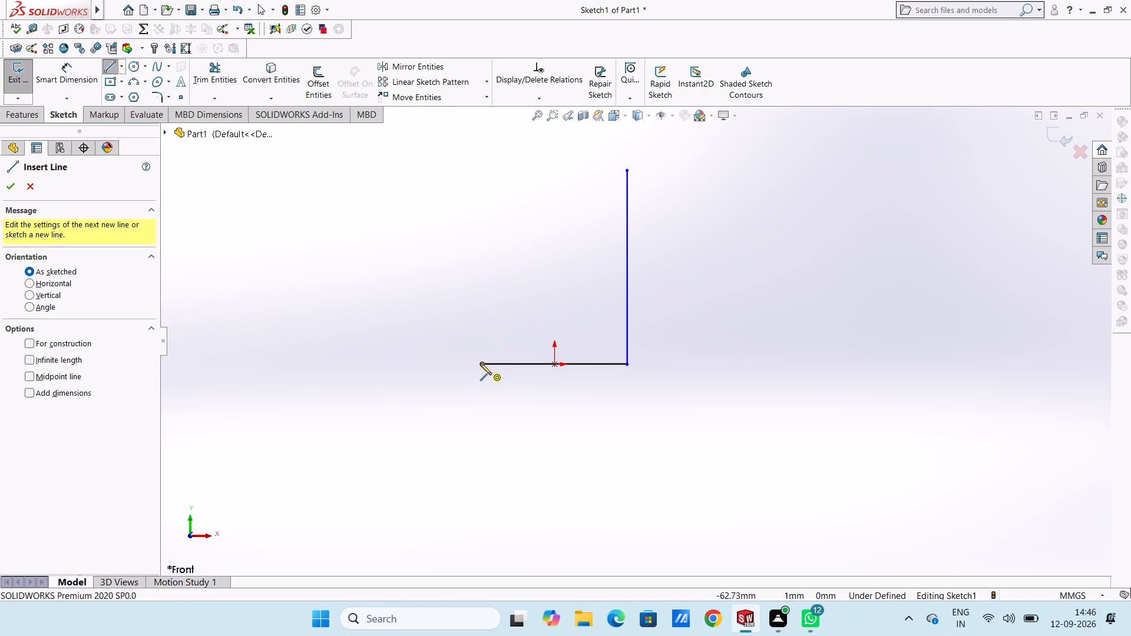
click(481, 363)
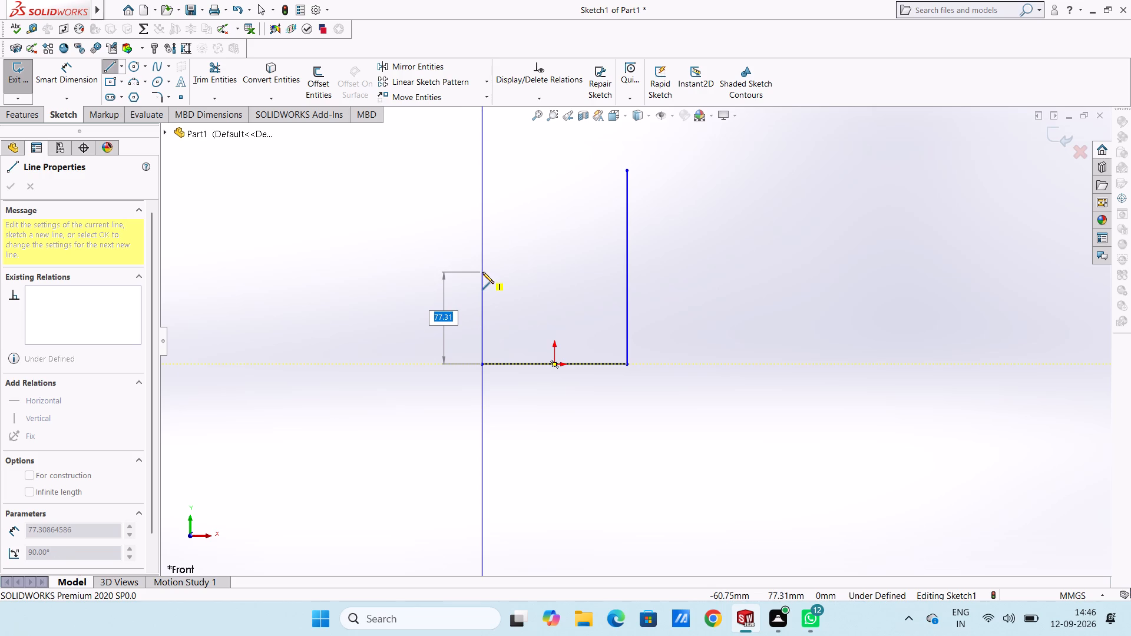
text(82)
key(Return)
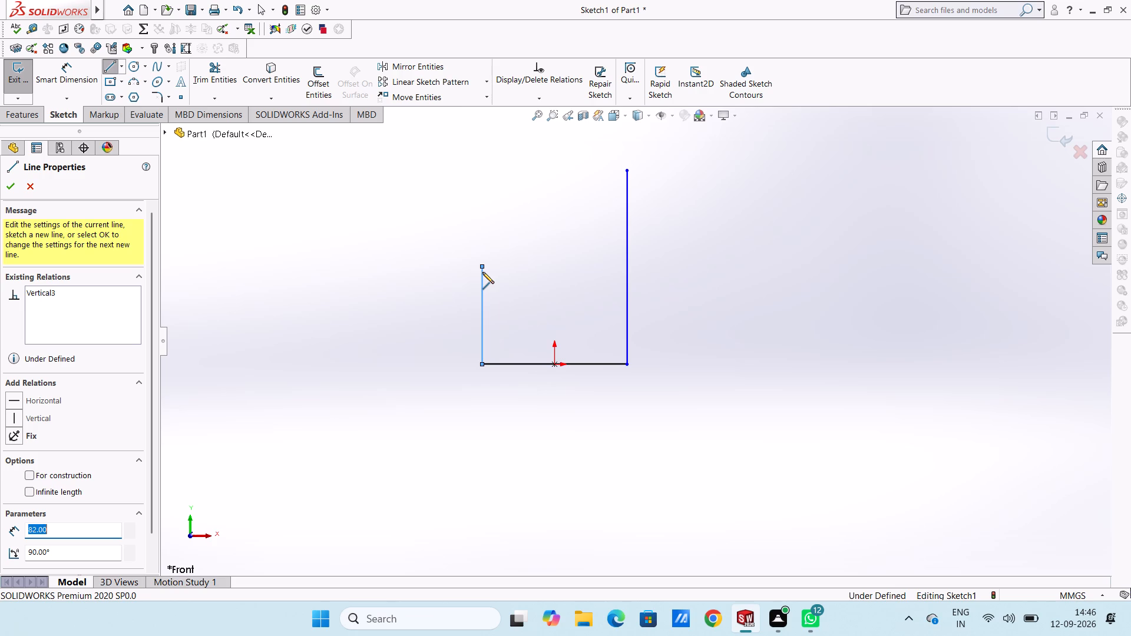
key(Escape)
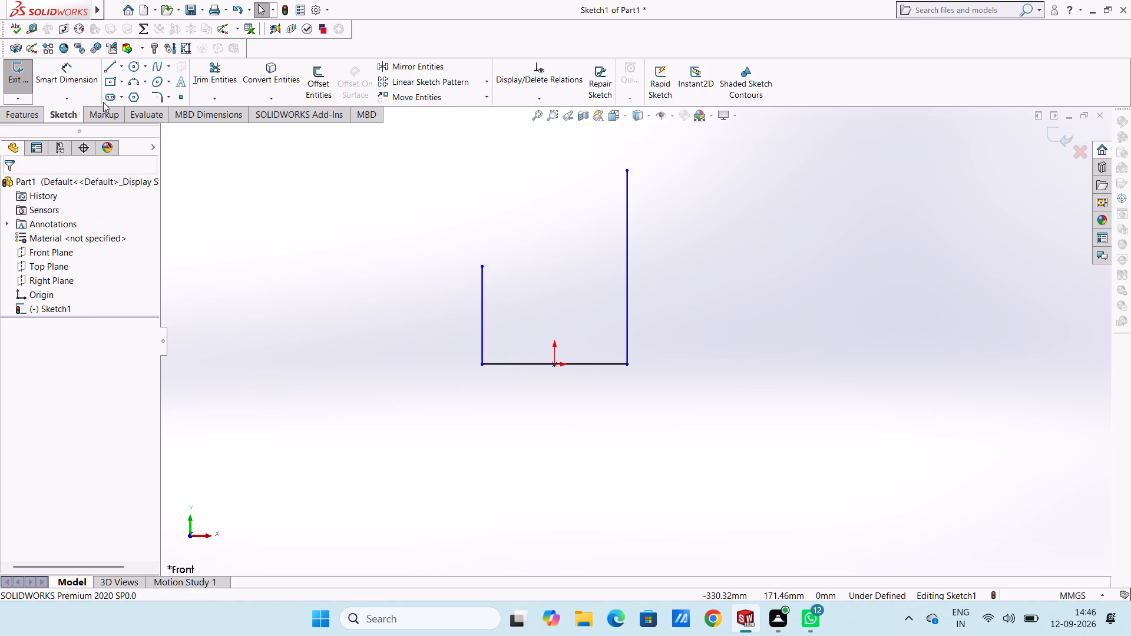
Dimension the right vertical line's length at 163 mm, placing the dimension outside the profile.
click(85, 81)
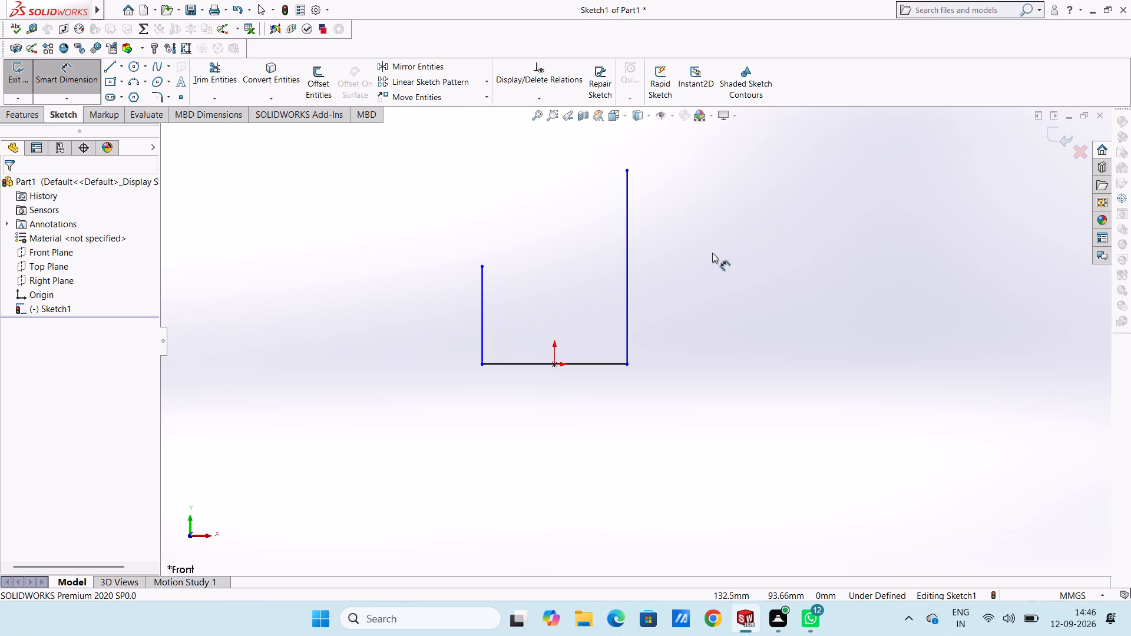
click(629, 260)
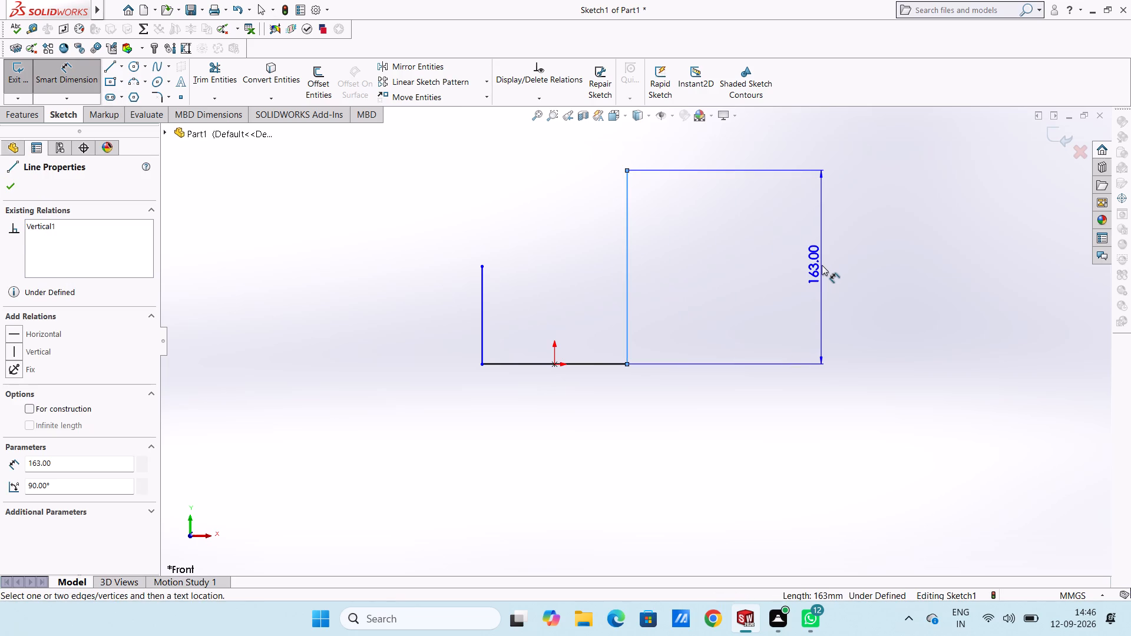
click(822, 265)
key(Return)
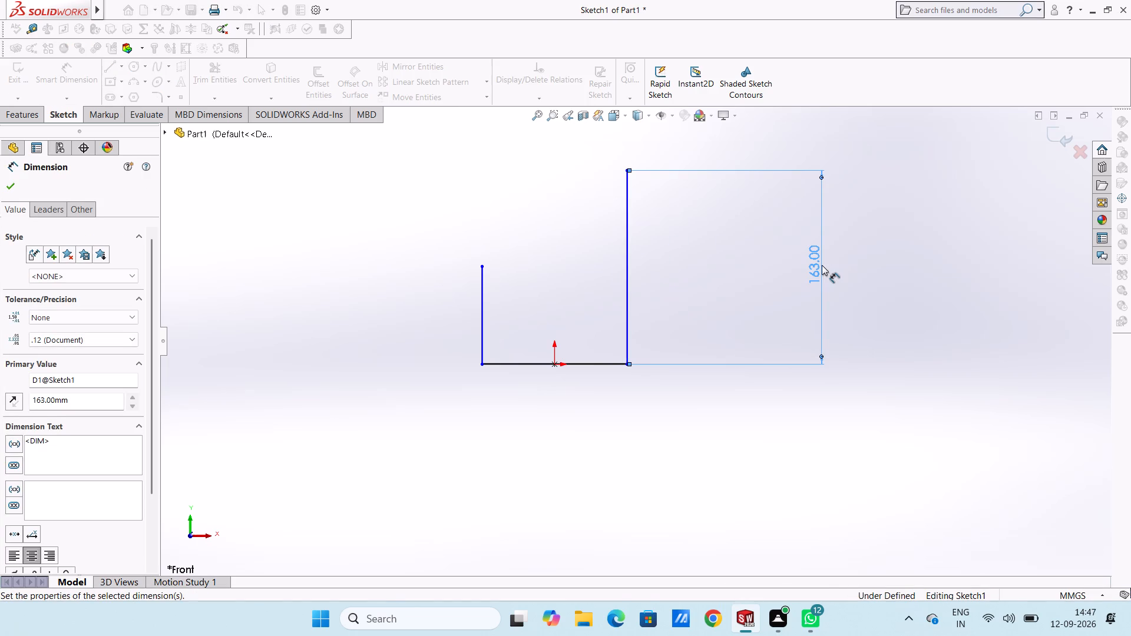
click(751, 300)
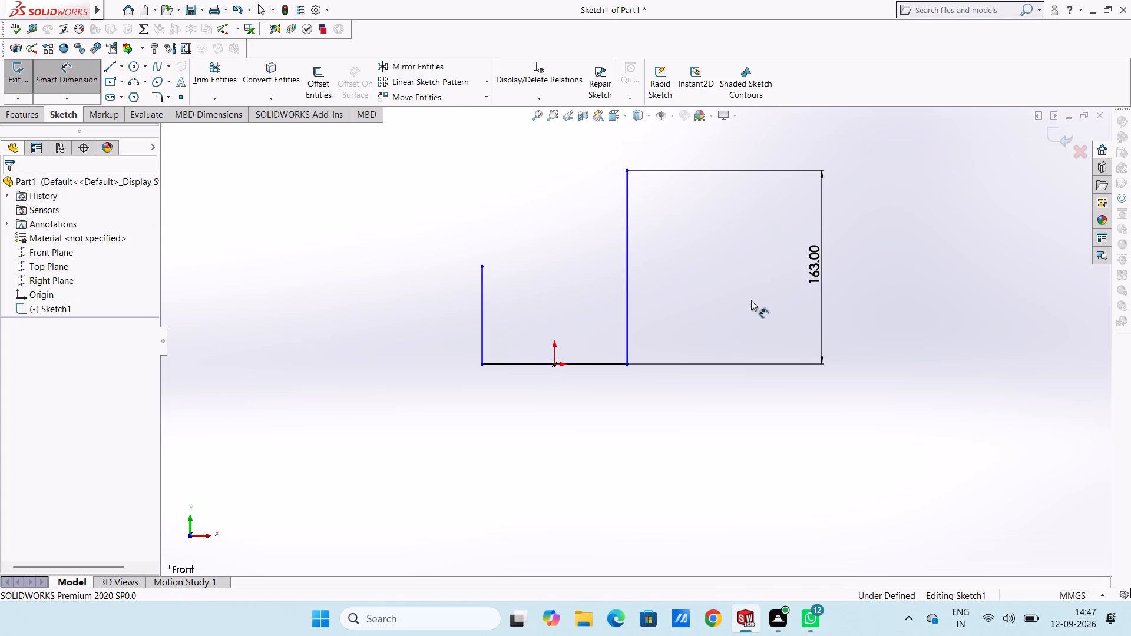
Dimension the left vertical line's length, placing the dimension outside the profile.
click(483, 306)
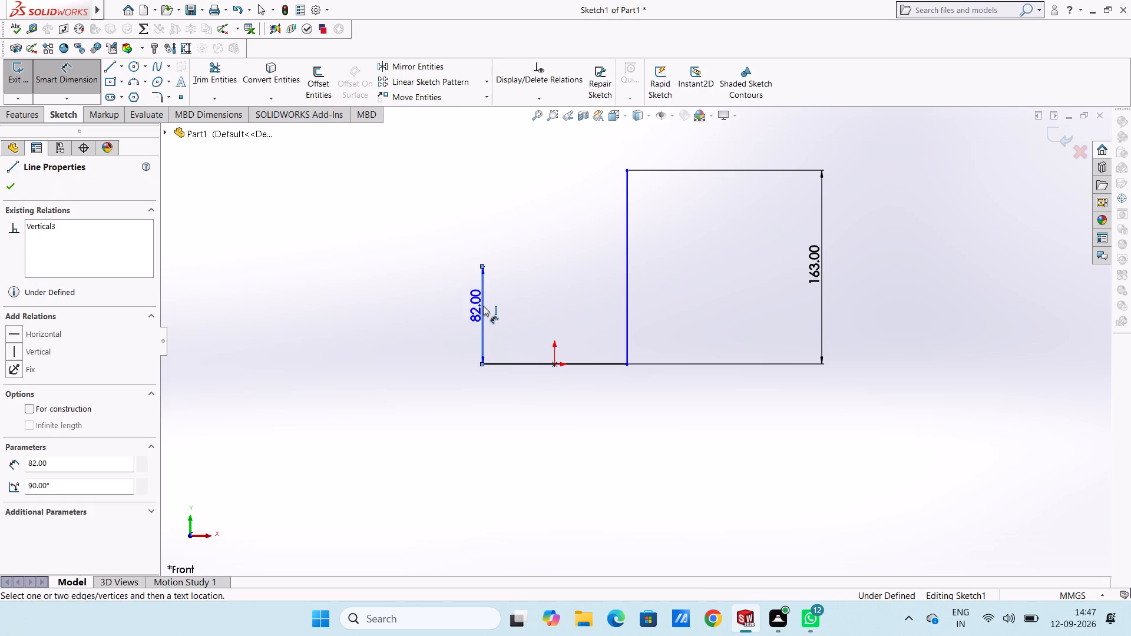
click(344, 297)
key(Return)
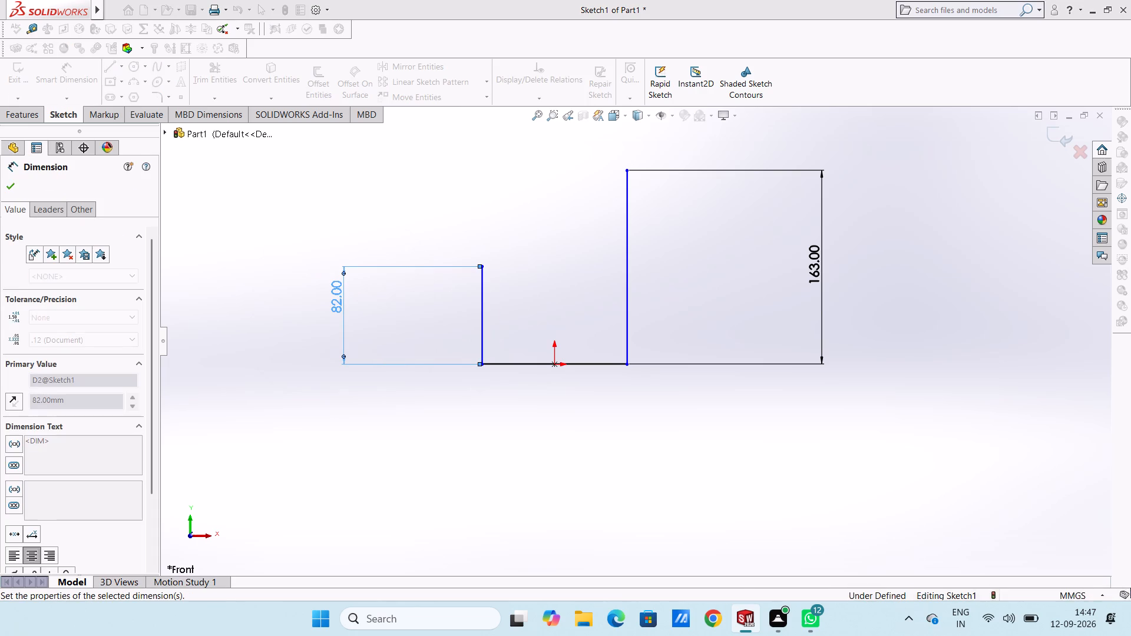
click(399, 337)
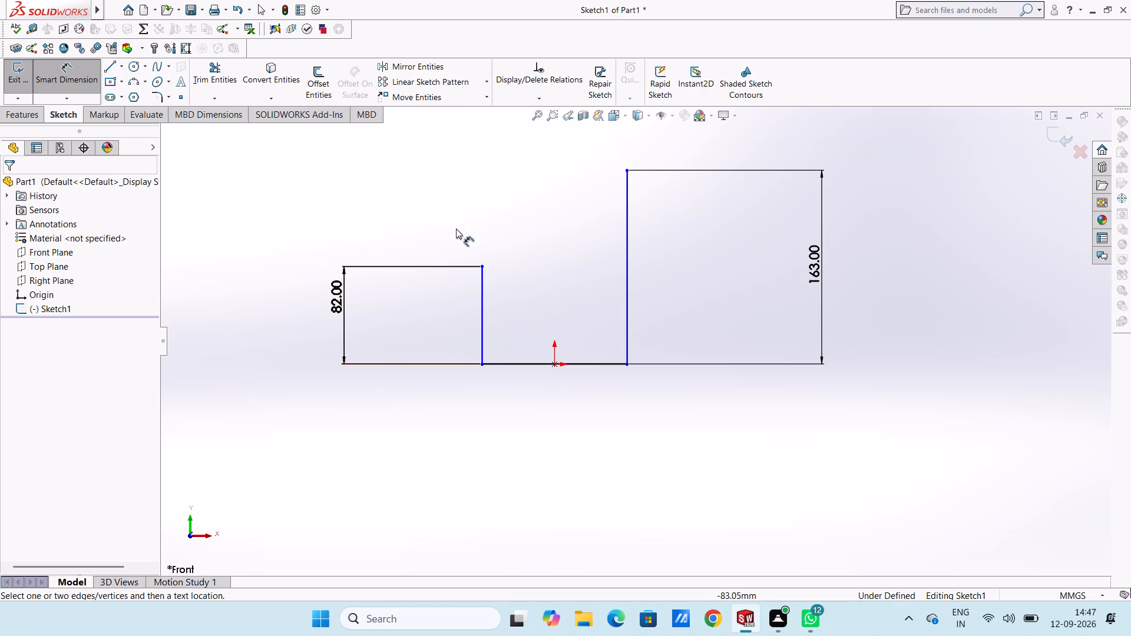
Set the left vertical line's length dimension to 52 mm.
double_click(337, 304)
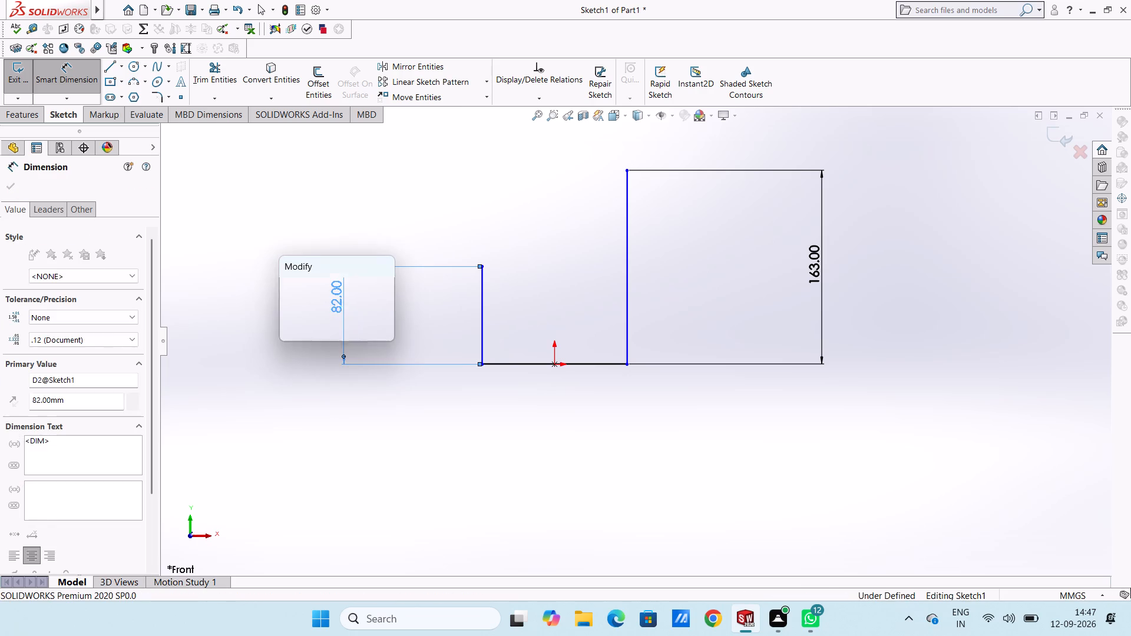
text(52)
key(Return)
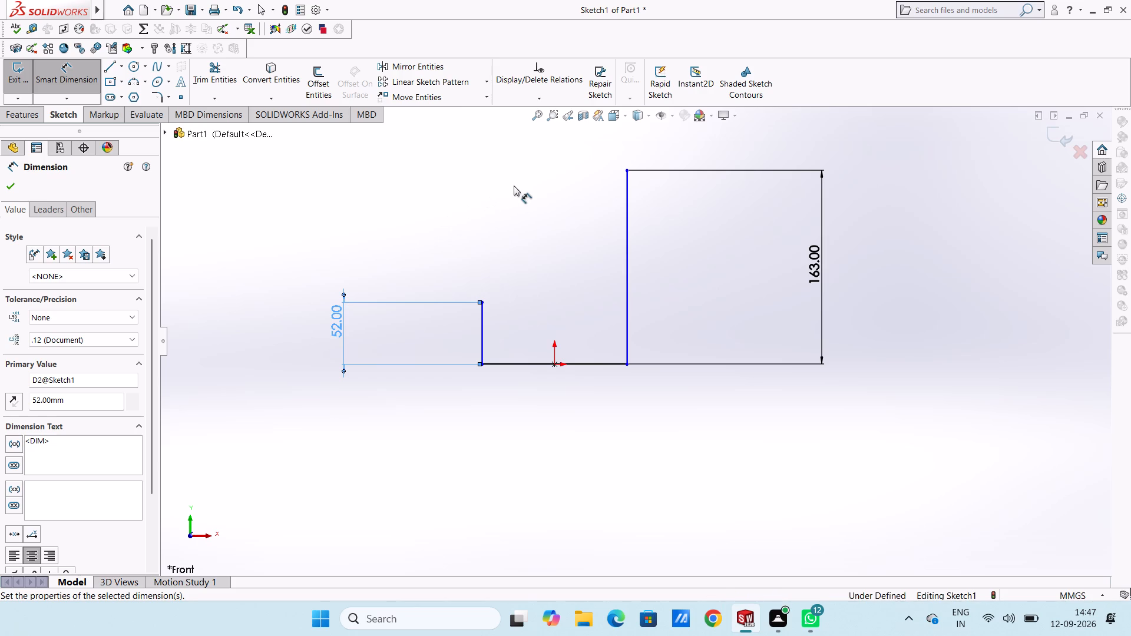
key(Escape)
Draw a 52 mm vertical line downward from above the left side line, starting level with the right line's top endpoint.
key(l)
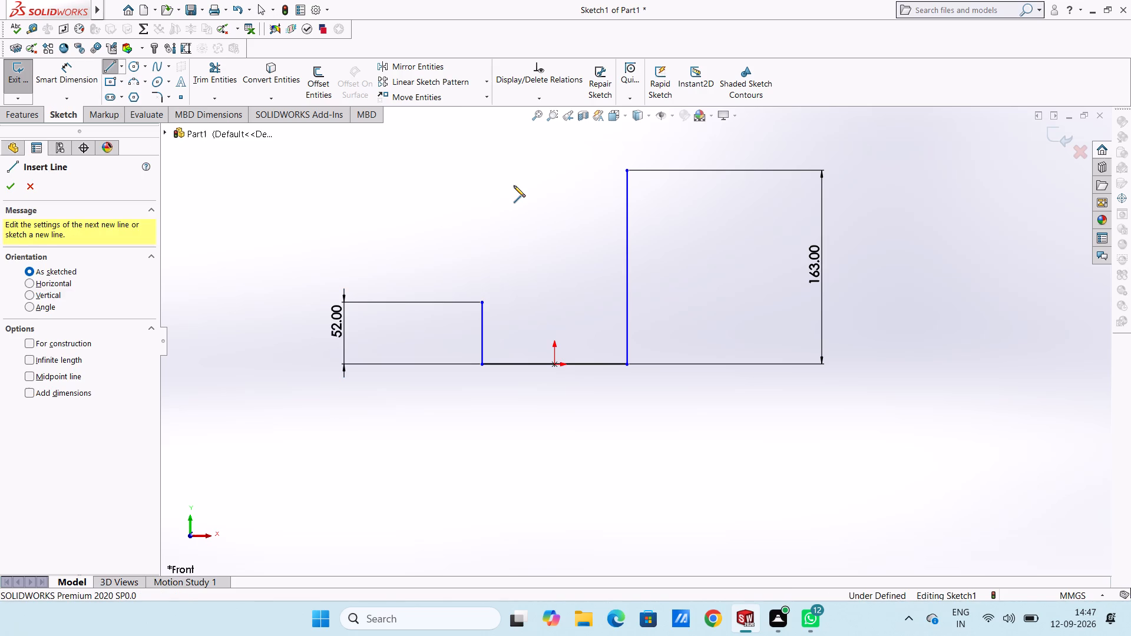
click(481, 172)
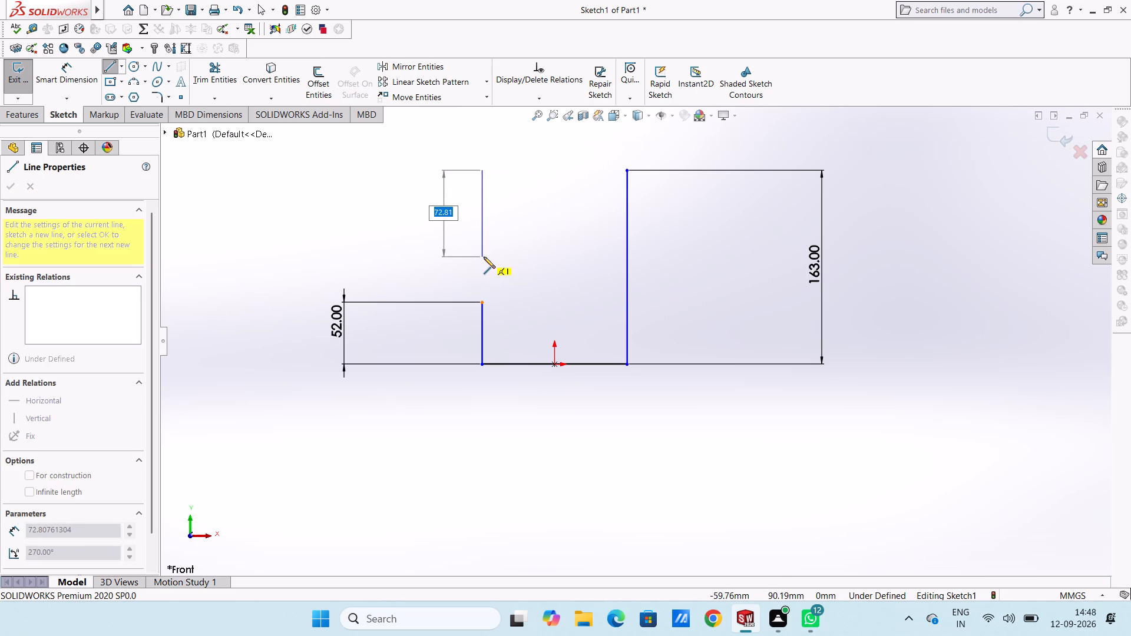
text(52)
key(Return)
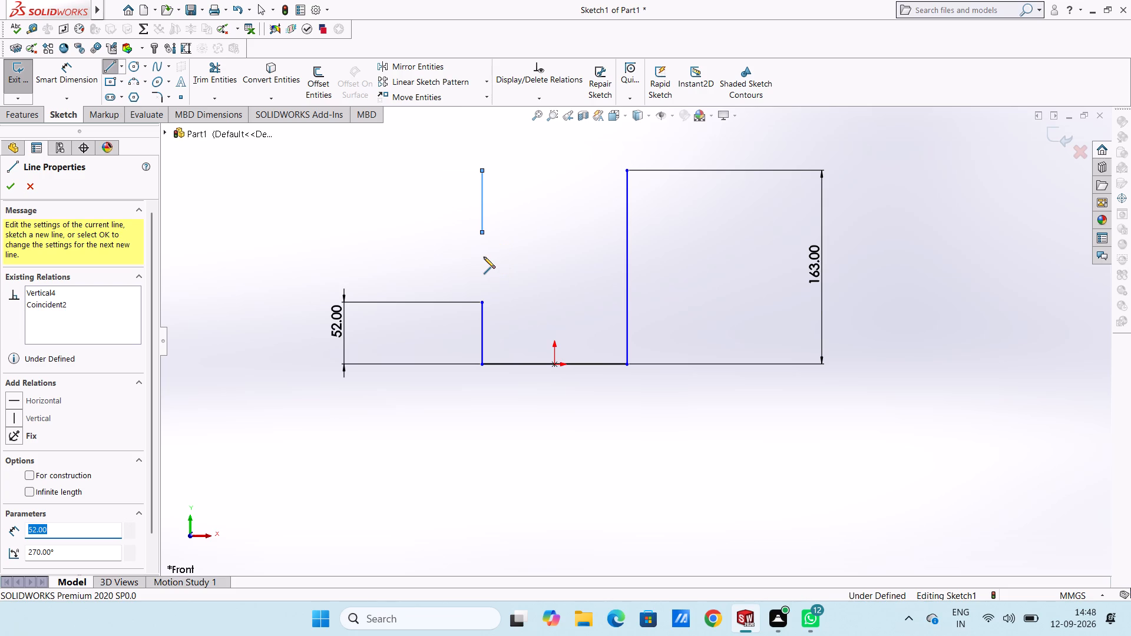
key(Escape)
key(Escape)
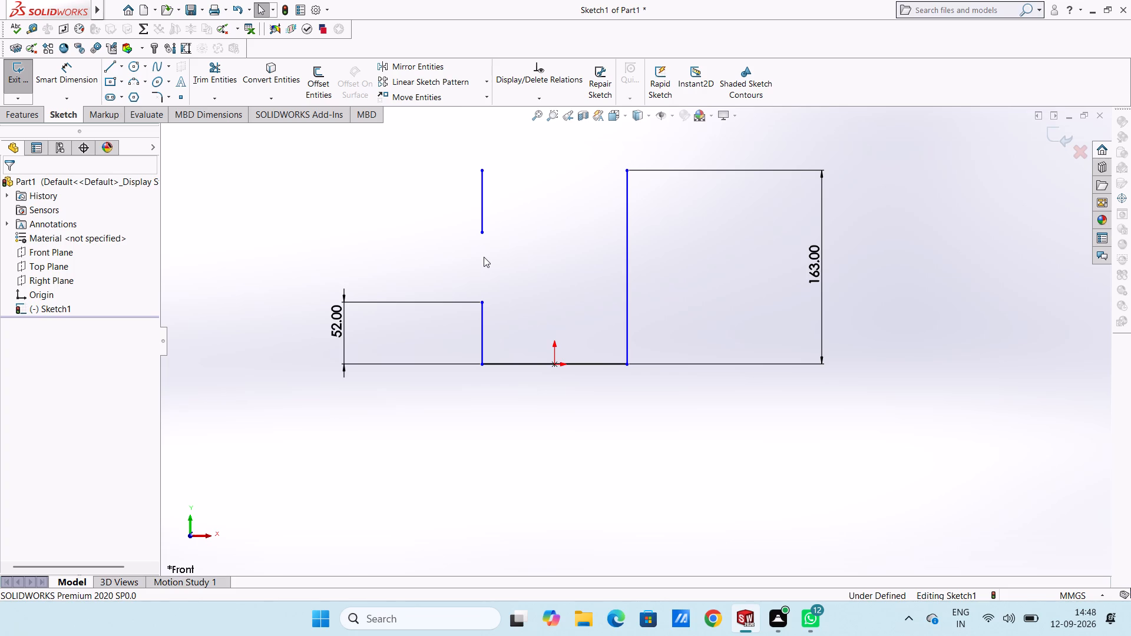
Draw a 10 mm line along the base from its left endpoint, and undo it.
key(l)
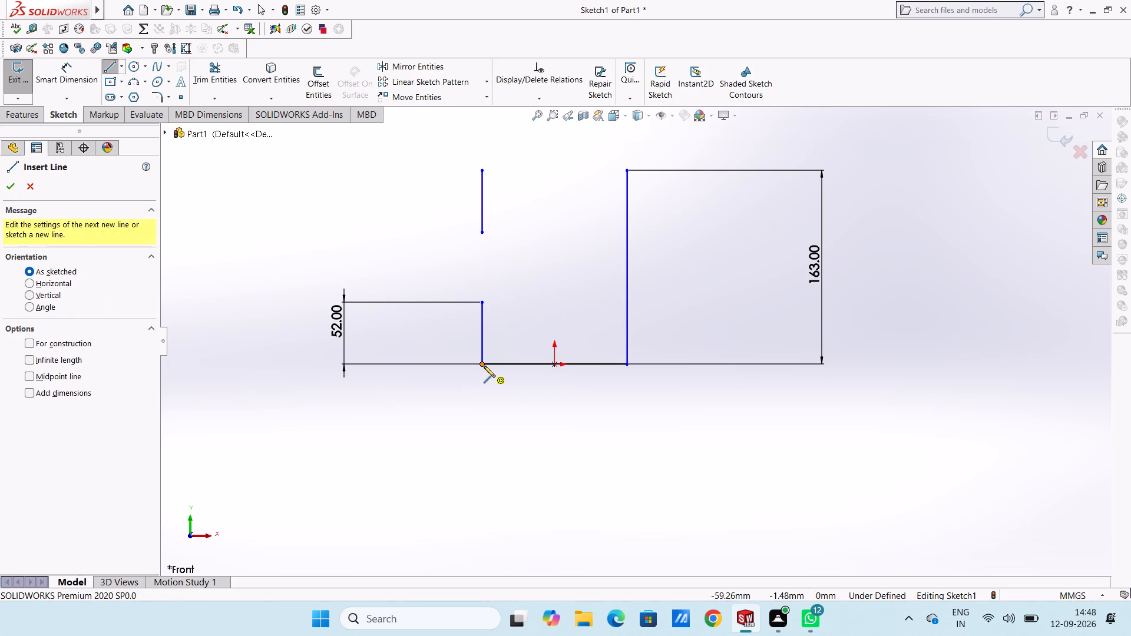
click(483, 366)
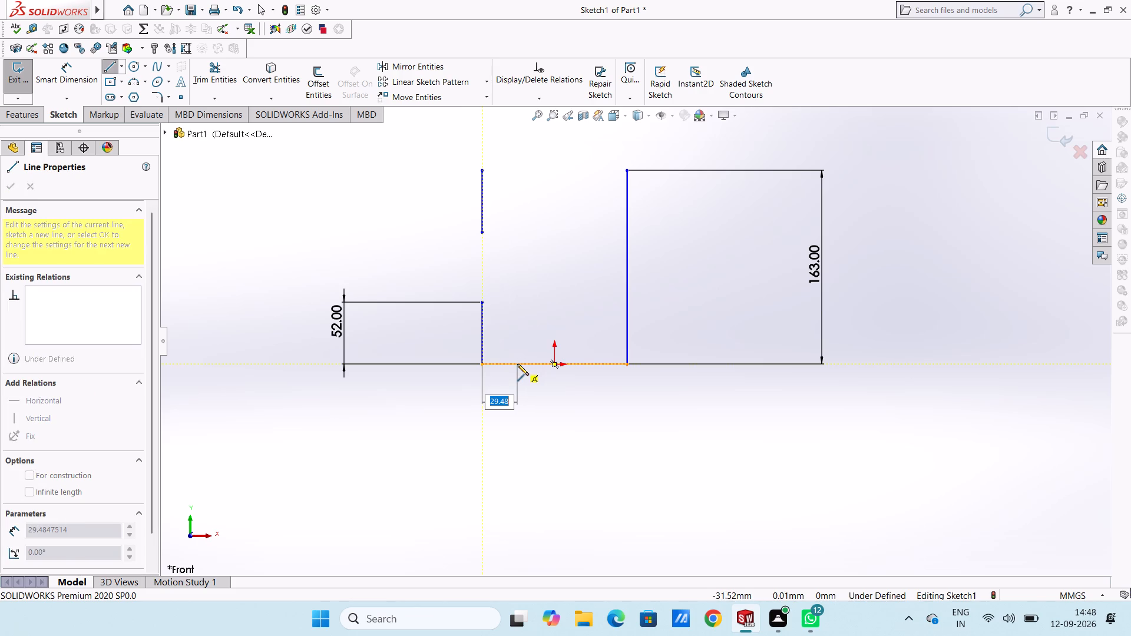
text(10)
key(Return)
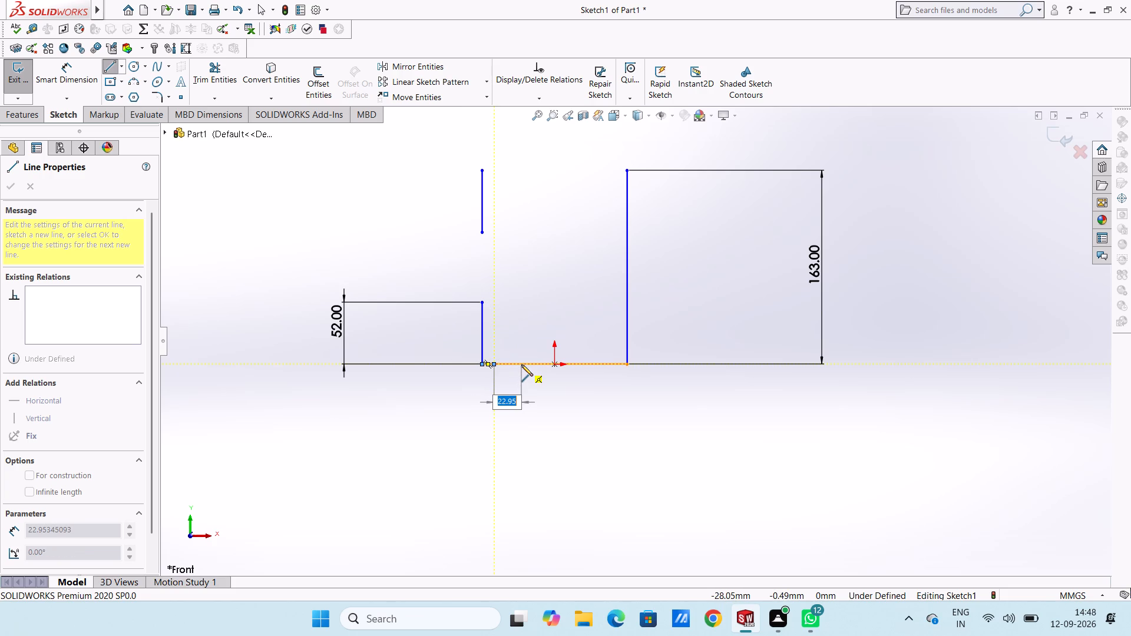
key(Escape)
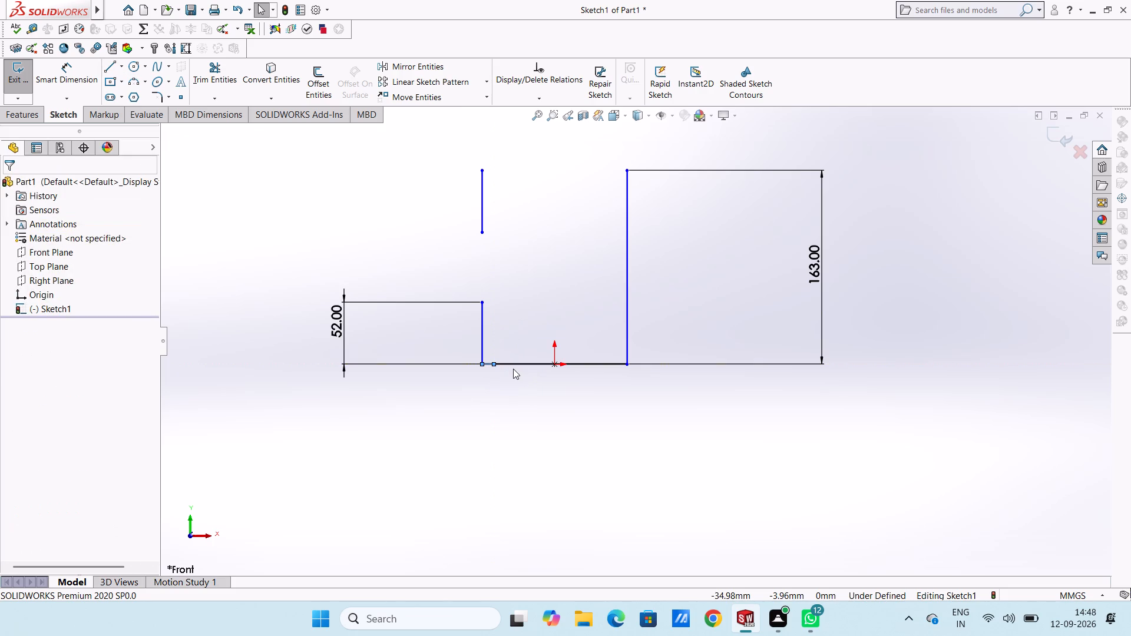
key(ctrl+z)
Draw a 20 mm line along the base from its left endpoint, continuing with a 52 mm vertical line upward.
key(l)
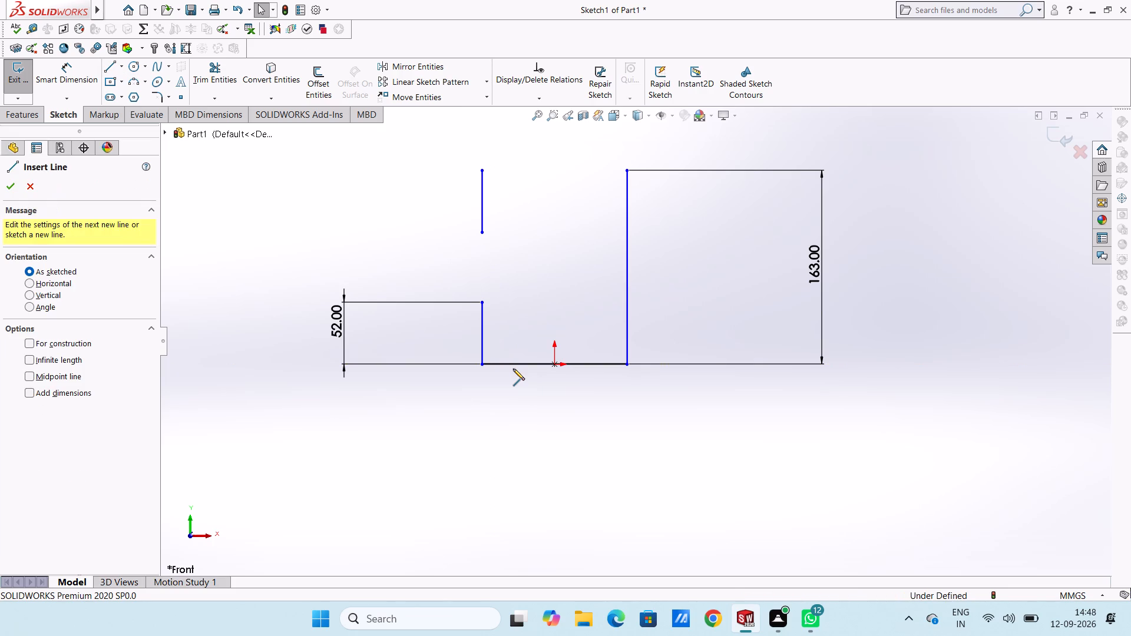
click(483, 365)
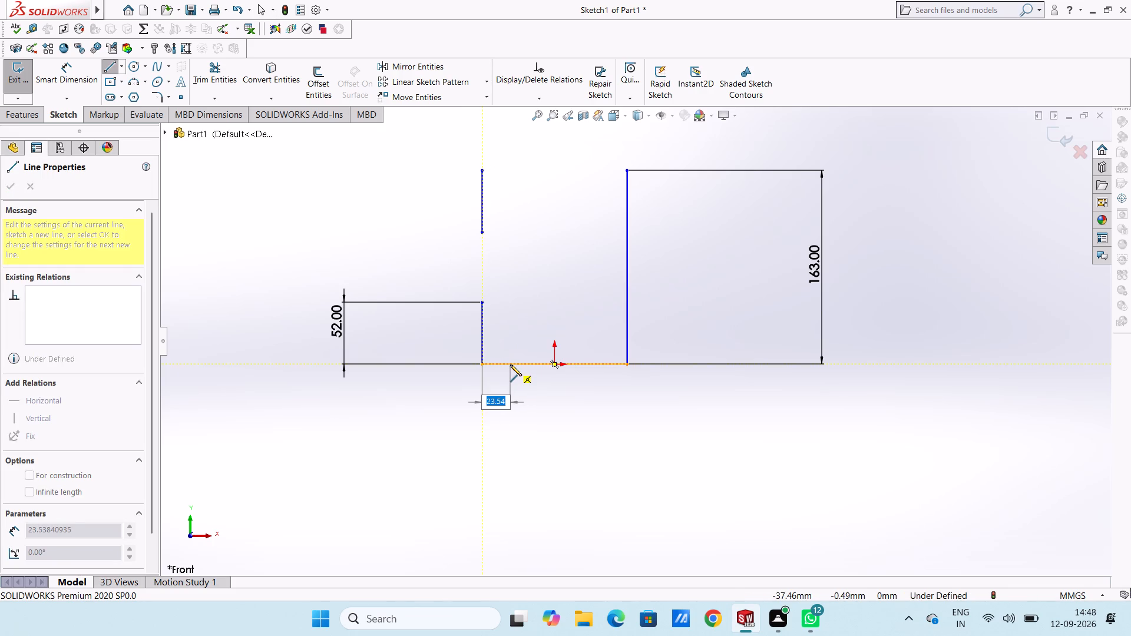
text(20)
key(Return)
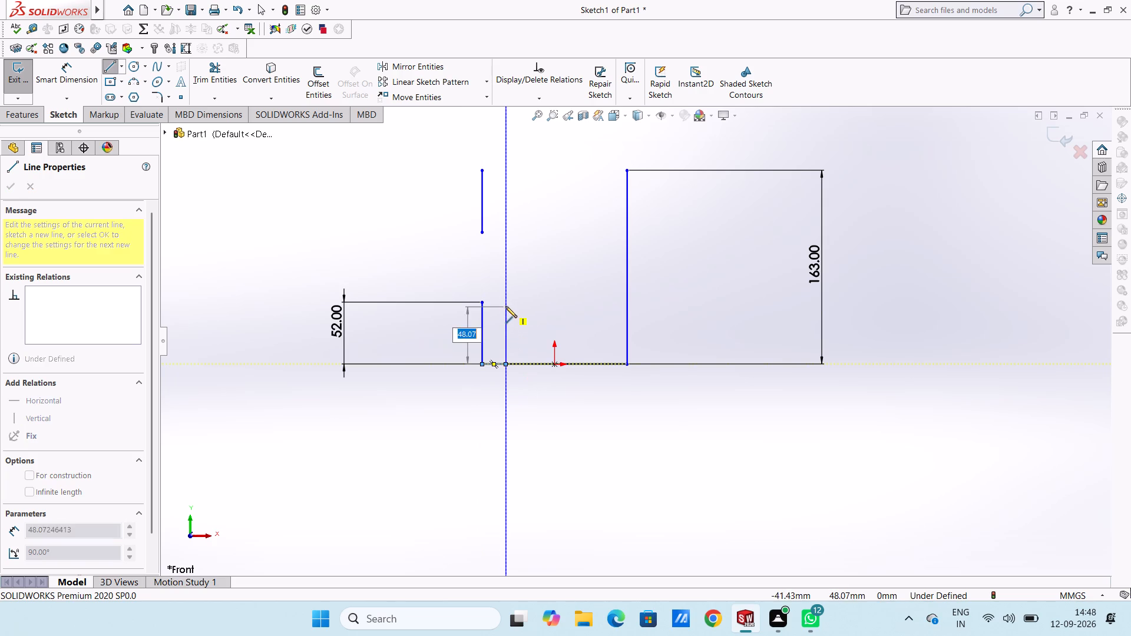
click(505, 304)
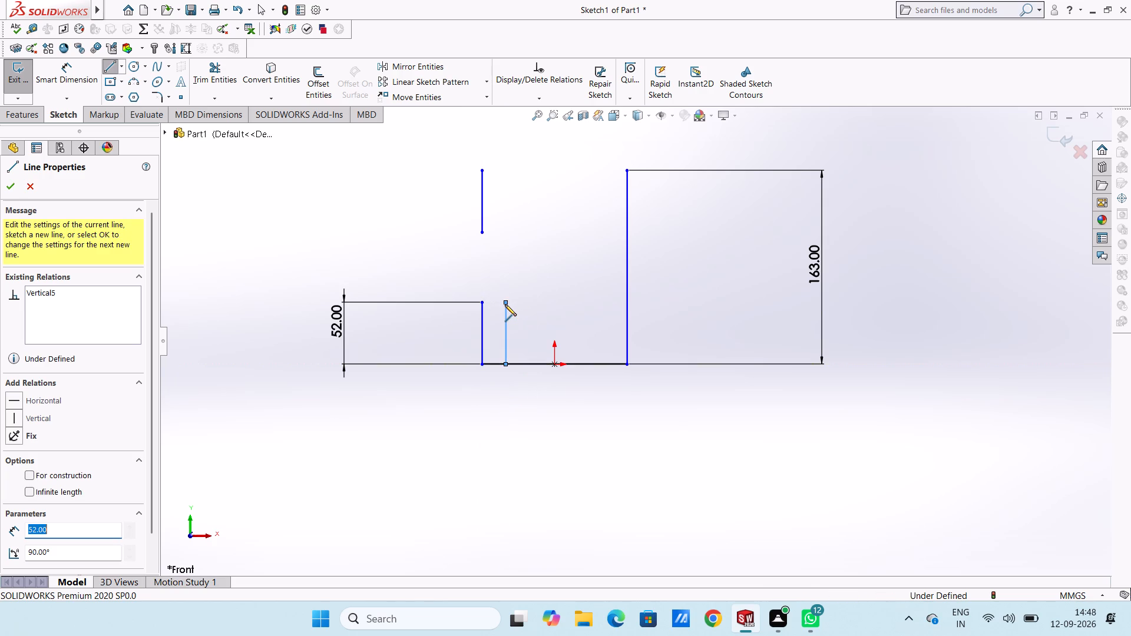
key(Escape)
key(Escape)
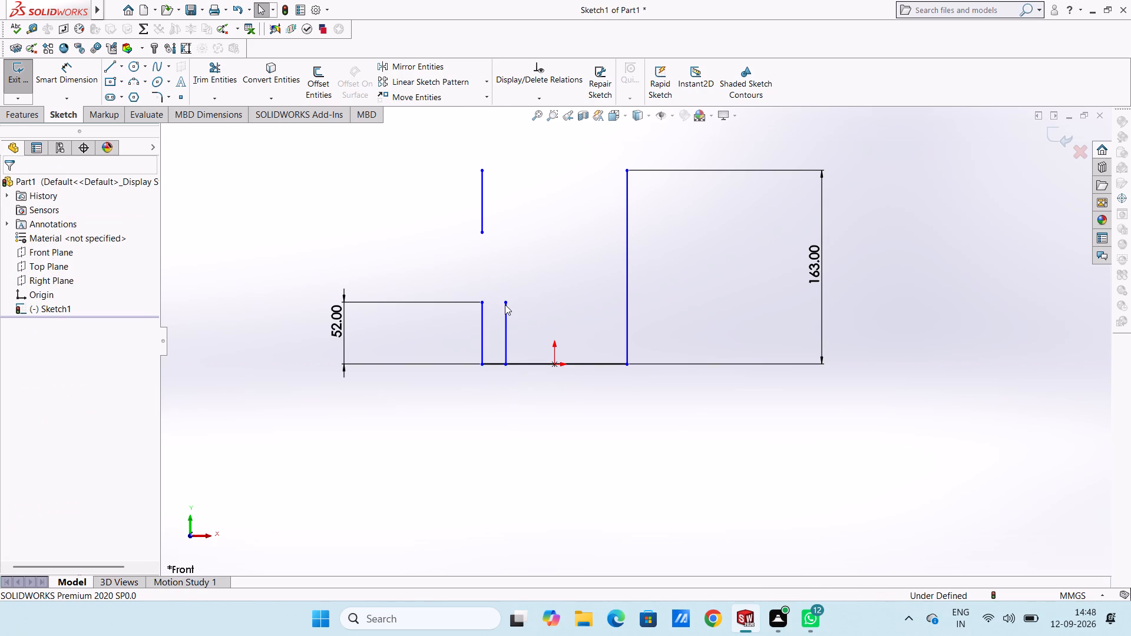
Draw a 20 mm line inward along the base from its right endpoint, continuing with a 52 mm vertical line upward.
key(l)
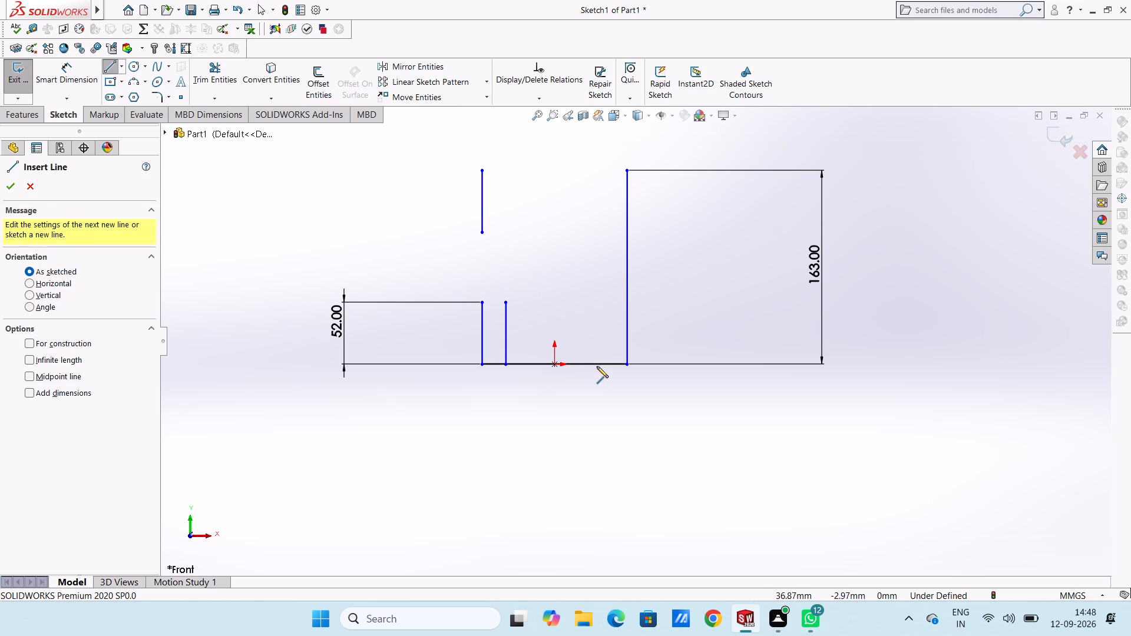
click(625, 365)
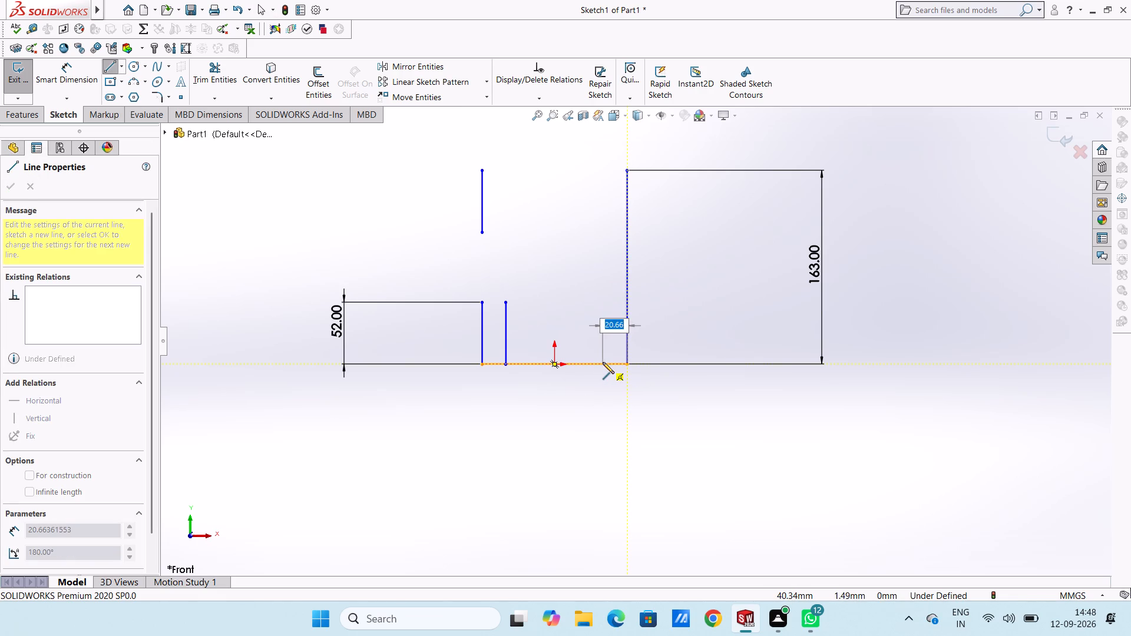
text(20)
key(Return)
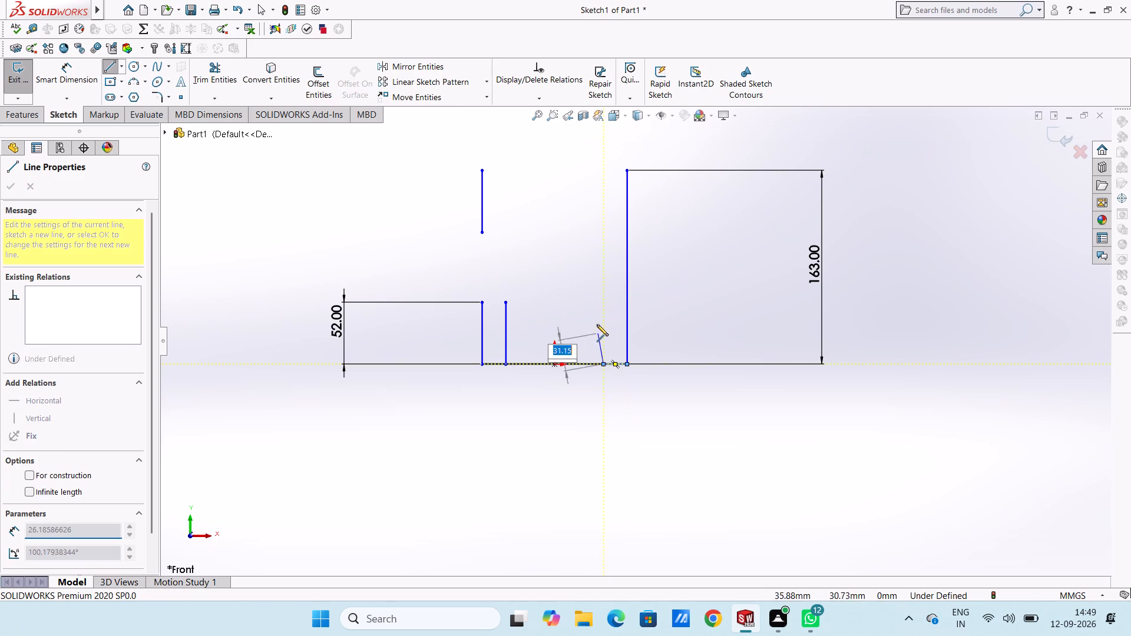
click(602, 301)
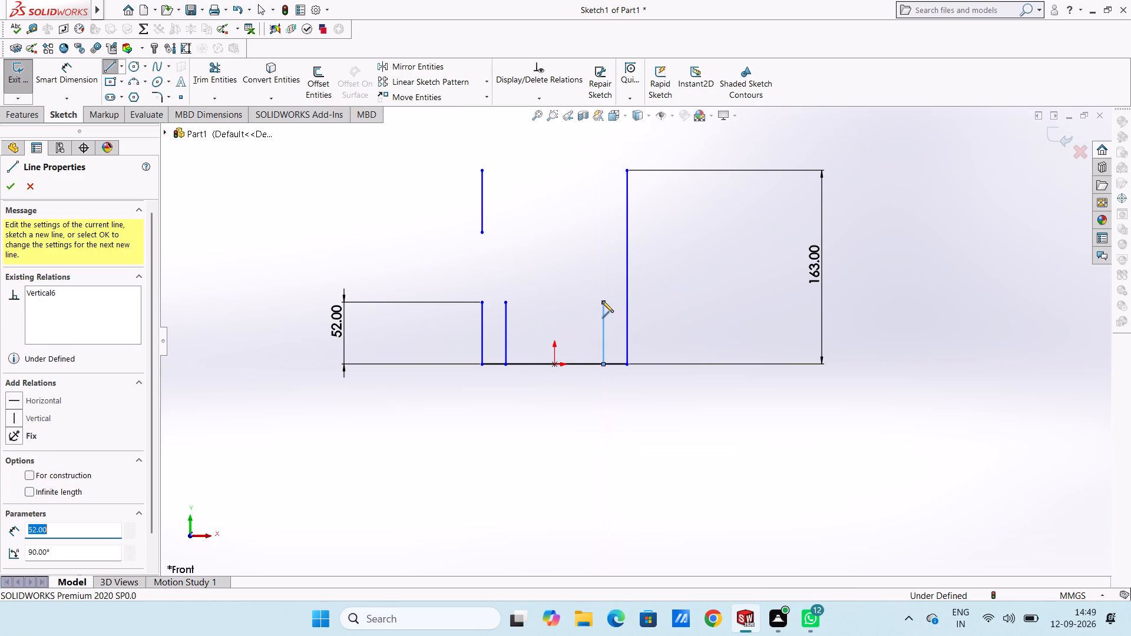
key(Escape)
key(Escape)
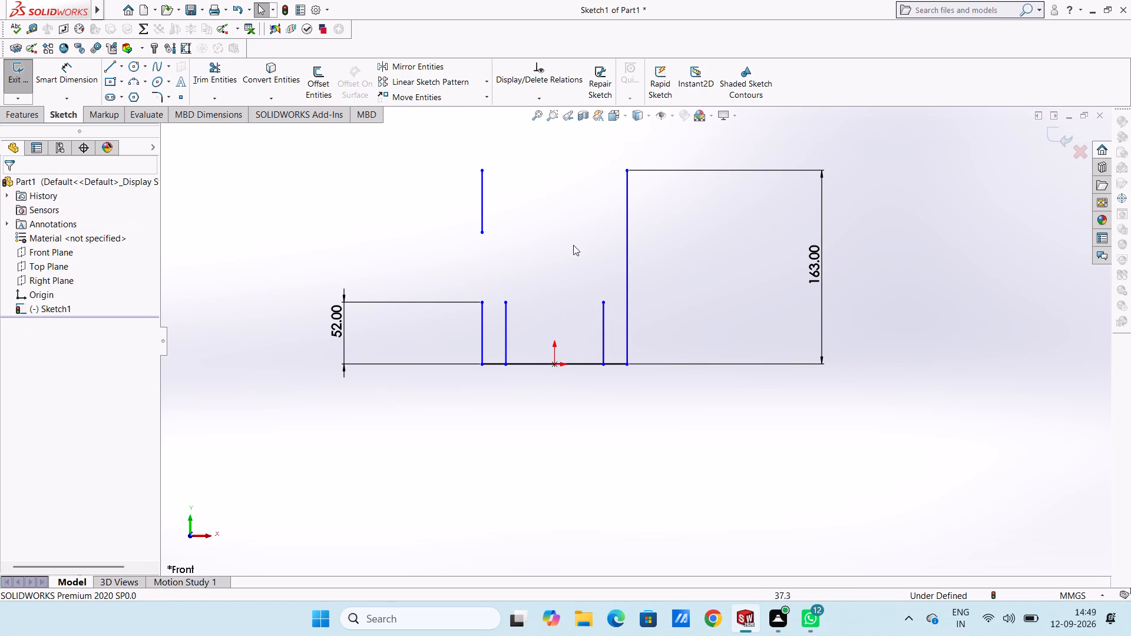
Draw a horizontal midpoint line with an 11 mm half-length, centred above the origin and level with the right line's top endpoint.
click(121, 68)
click(134, 111)
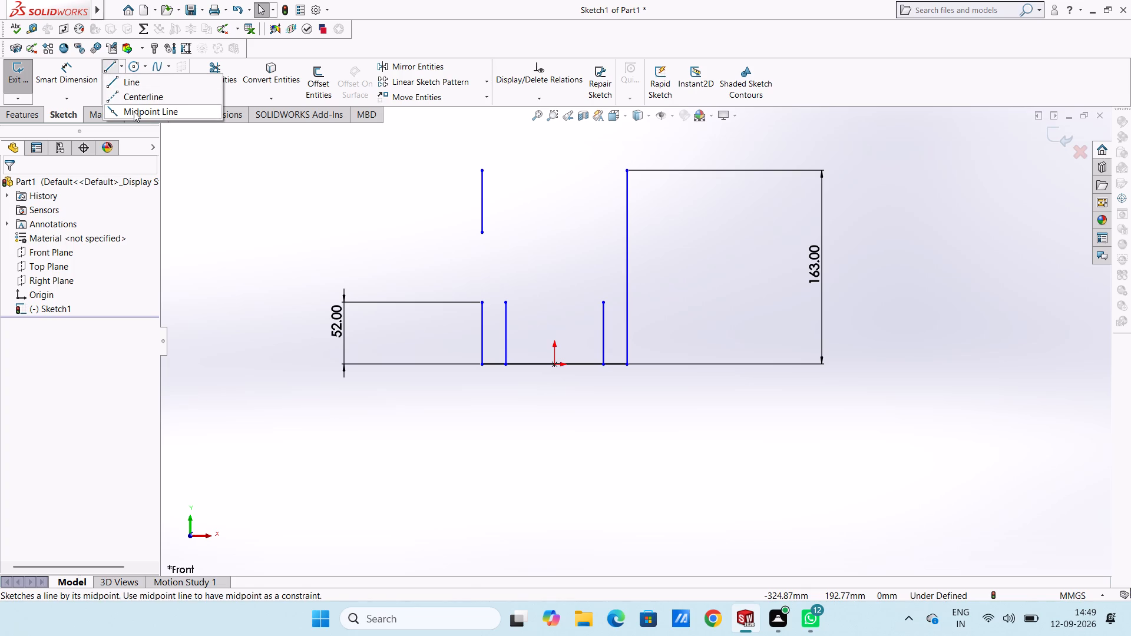
click(557, 171)
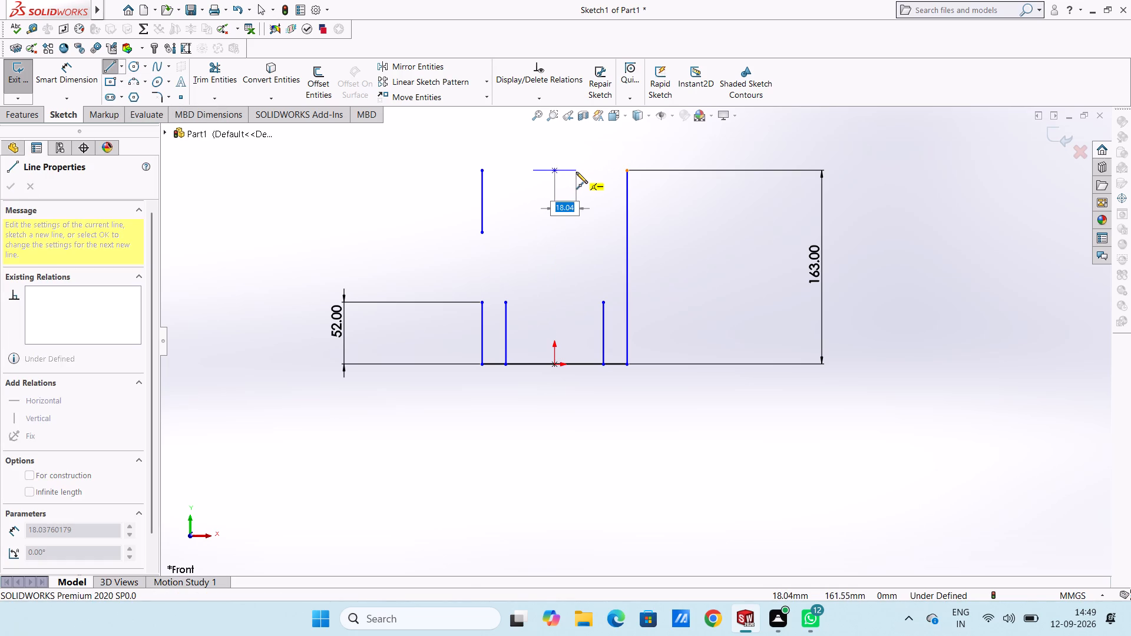
text(11)
key(Return)
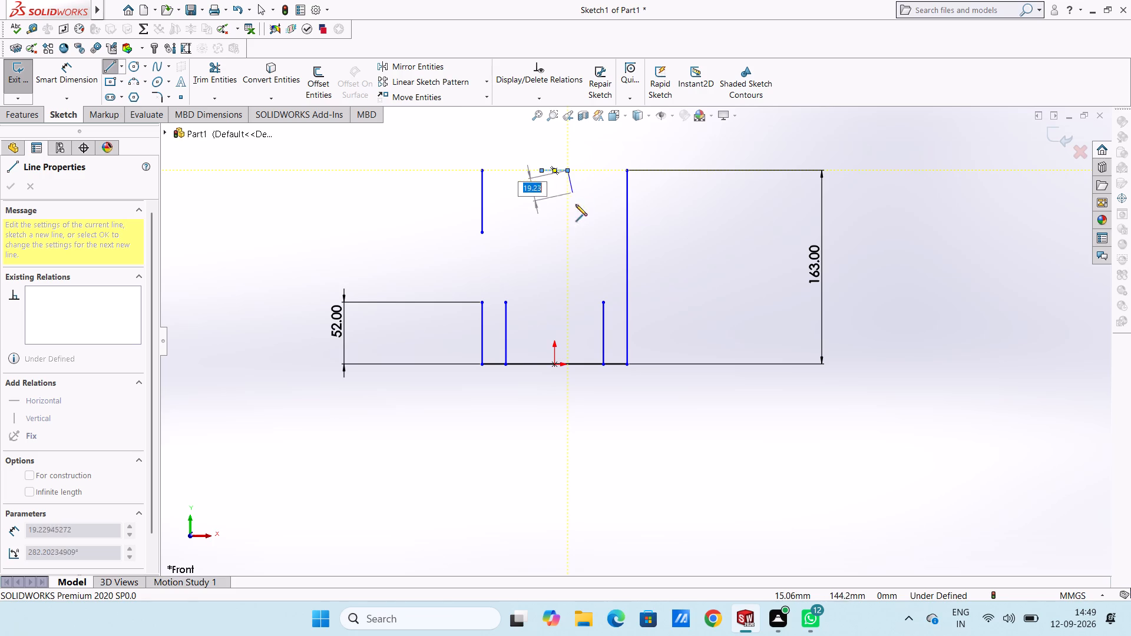
Continue with a sloped line from the short top line's right endpoint to the top of the inner right vertical line.
click(605, 303)
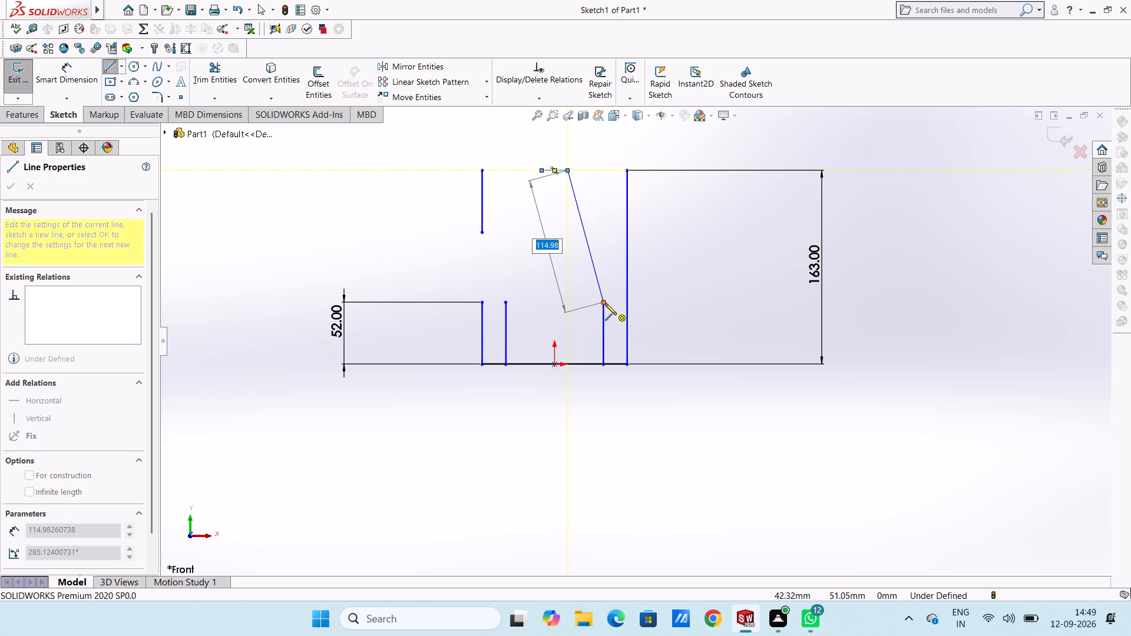
click(605, 303)
key(Escape)
key(Escape)
key(Escape)
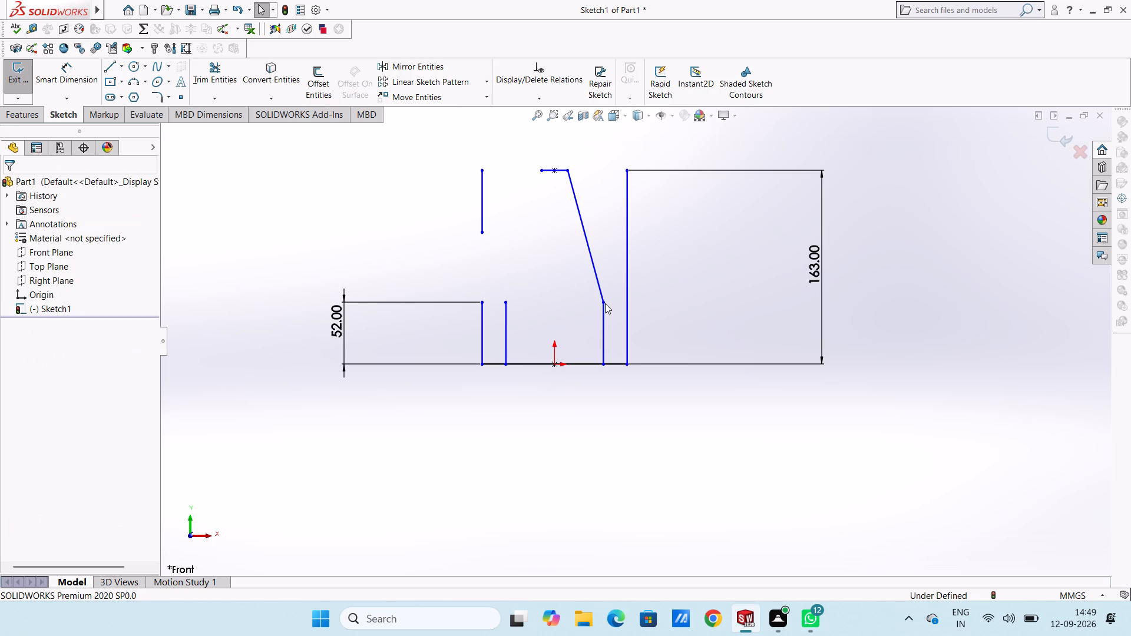
Draw a sloped line from the short top line's left endpoint to the top of the inner left vertical line.
key(l)
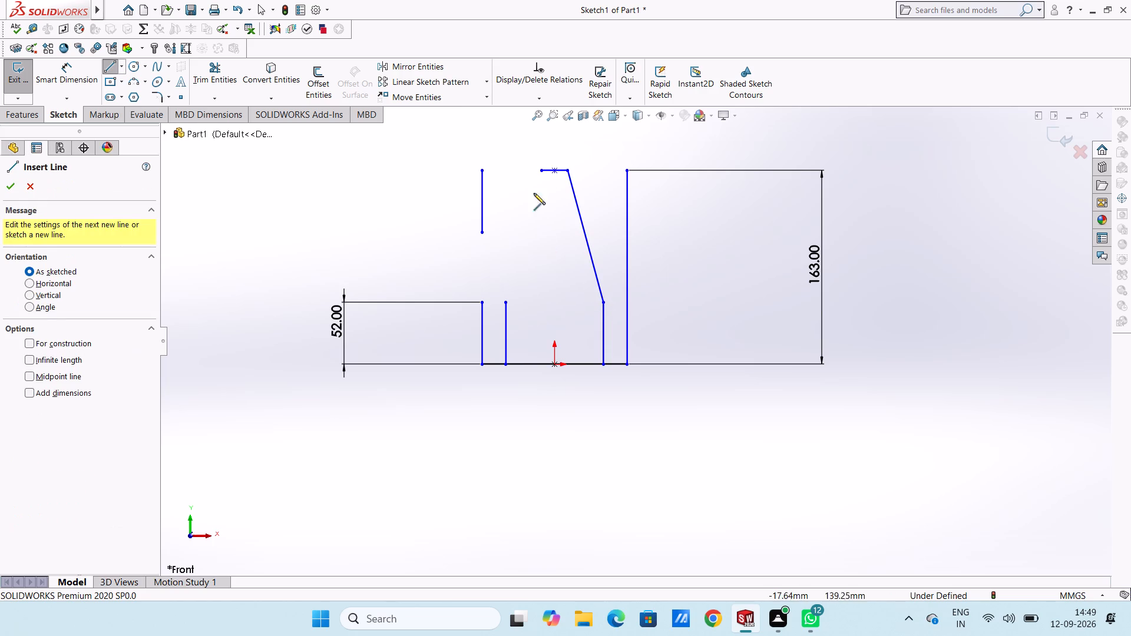
click(541, 172)
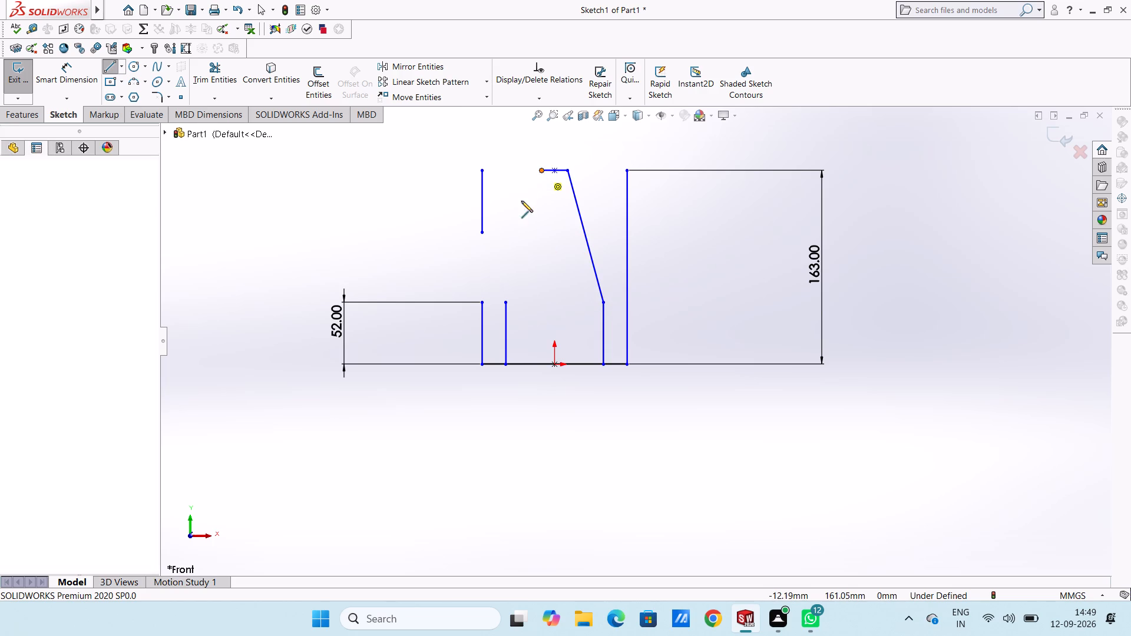
click(505, 304)
key(Escape)
key(Escape)
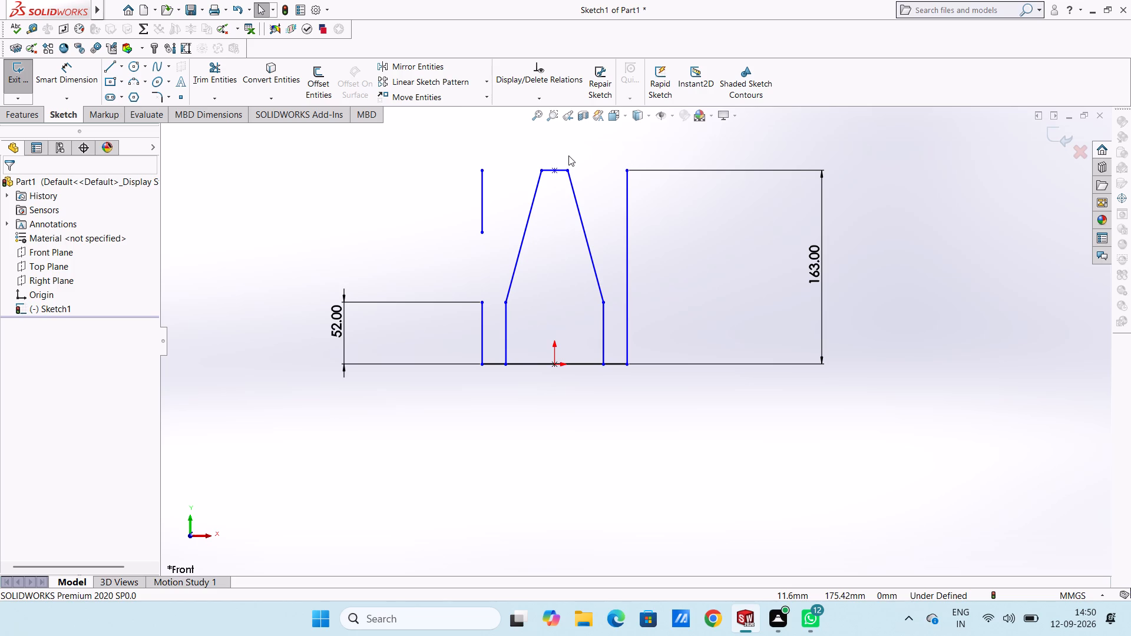
Move the short top line's midpoint down to about 110 mm above the origin, level with the detached left line's lower endpoint.
drag(557, 170, 569, 178)
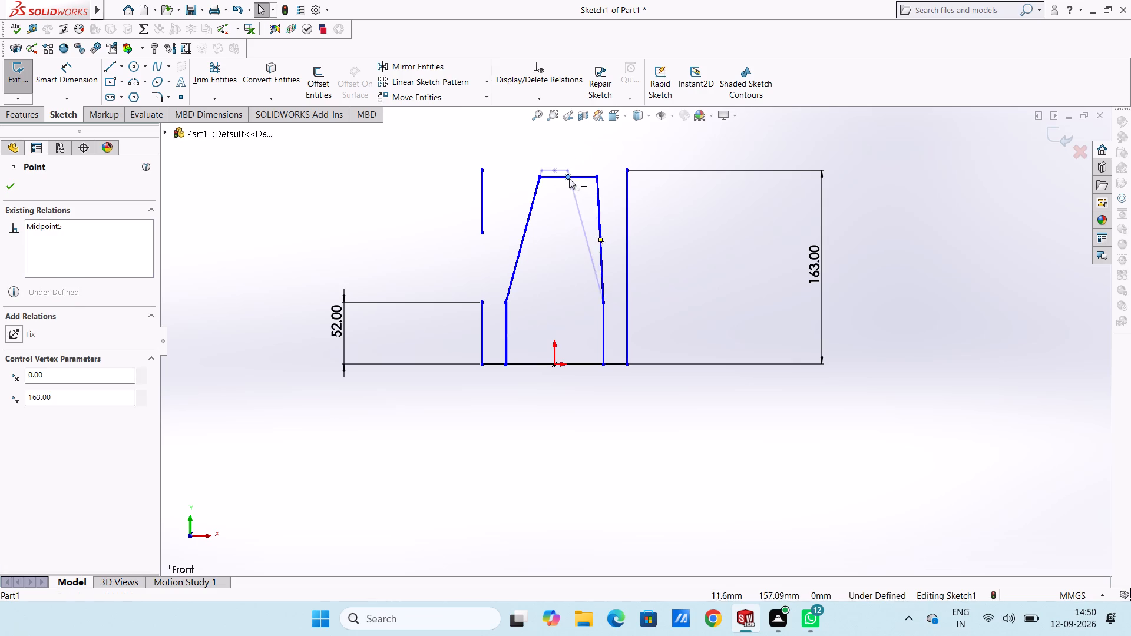
drag(569, 178, 552, 233)
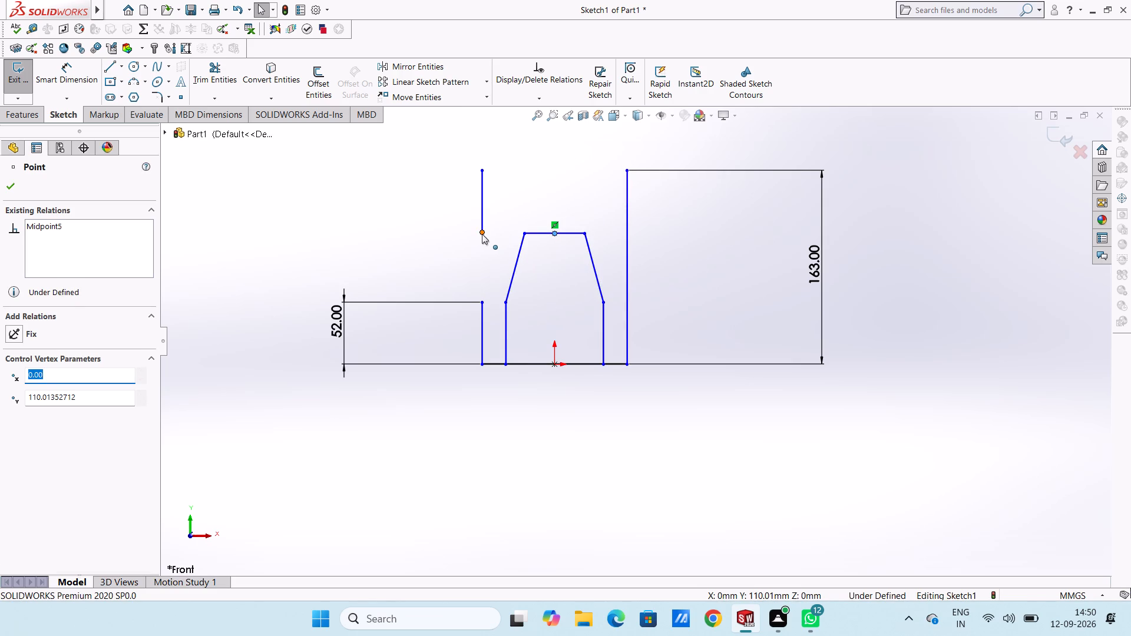
key(Escape)
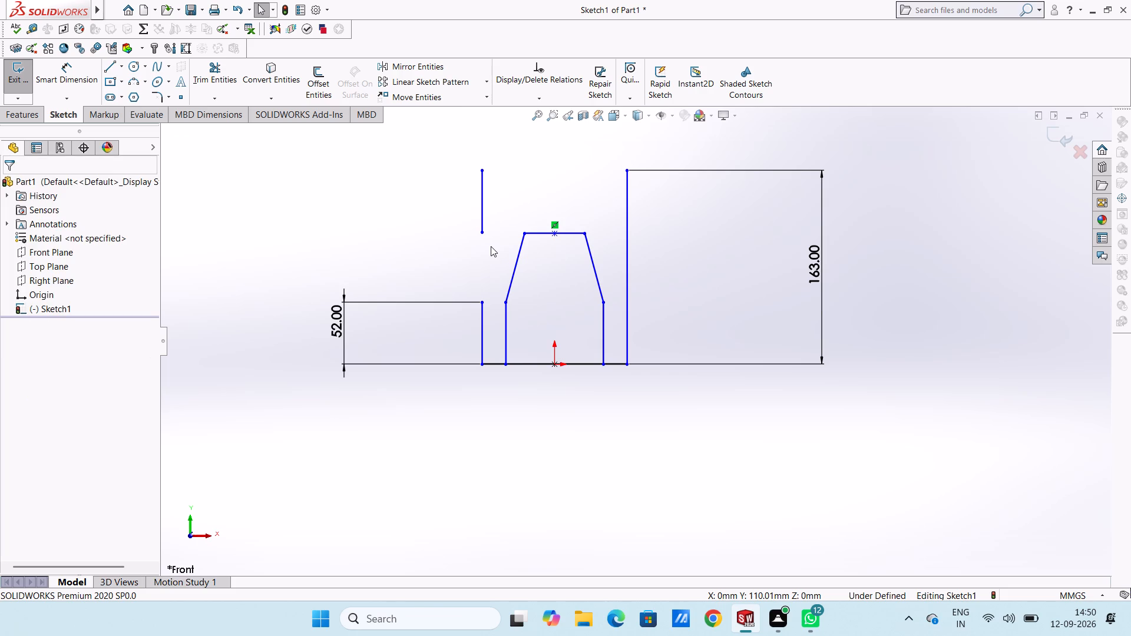
Dimension the vertical distance from the origin to the inner profile's top line, placing it outside the 52 mm dimension.
click(74, 73)
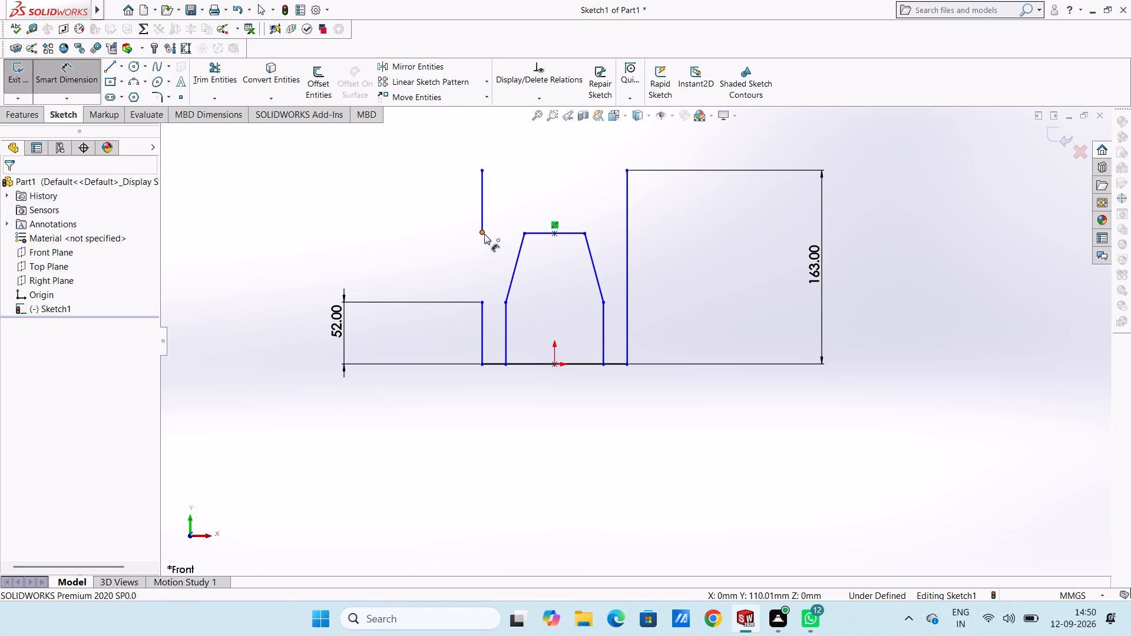
click(546, 235)
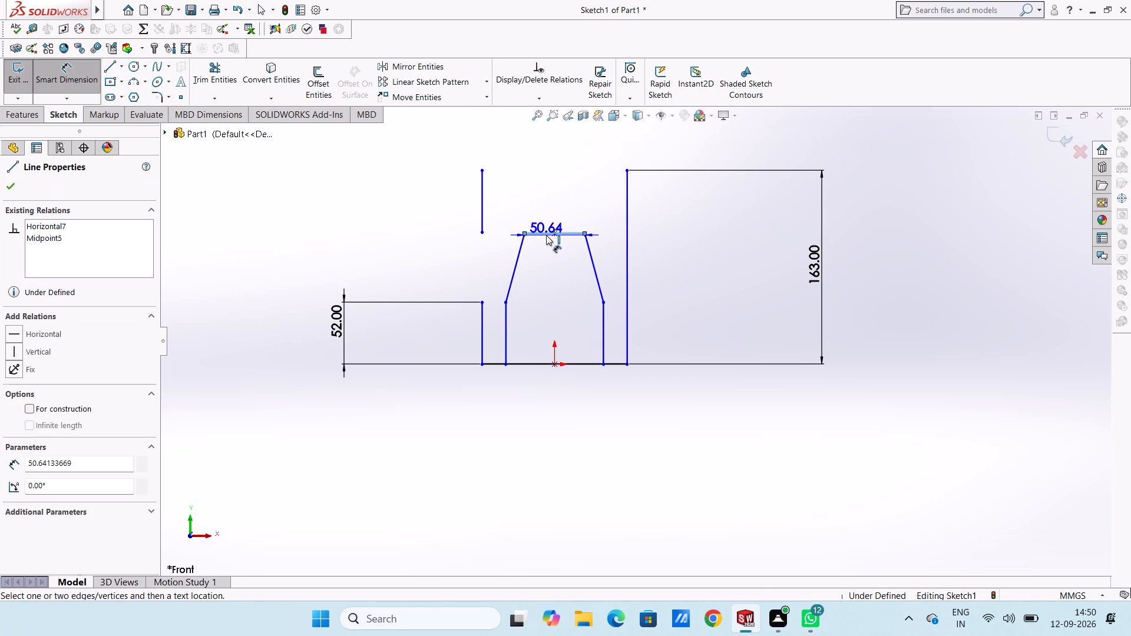
click(551, 364)
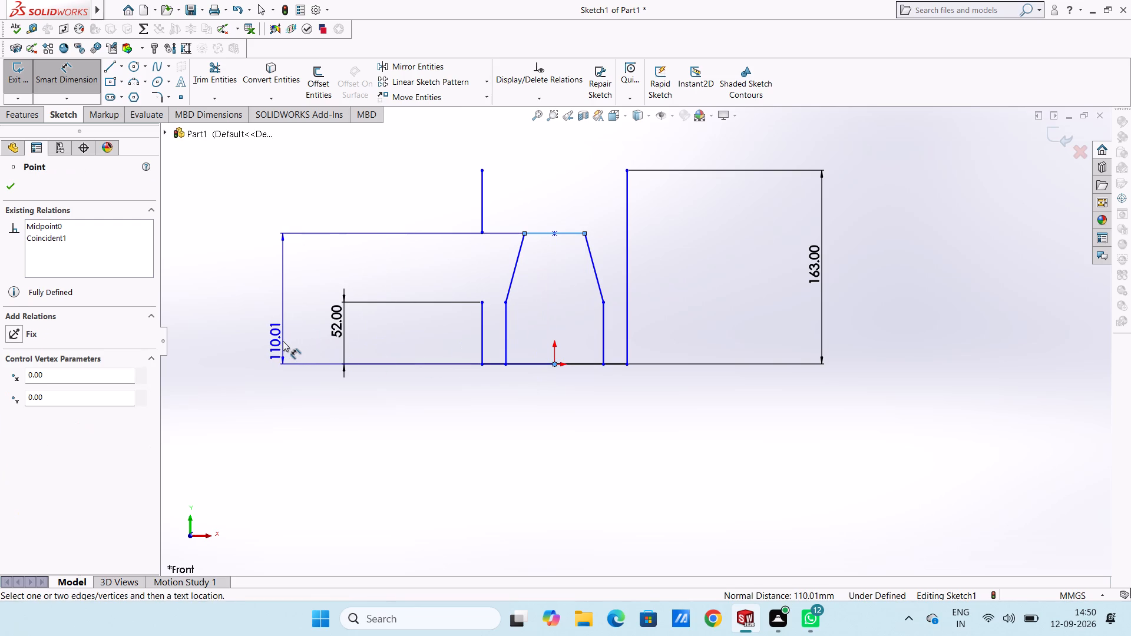
click(283, 341)
key(Return)
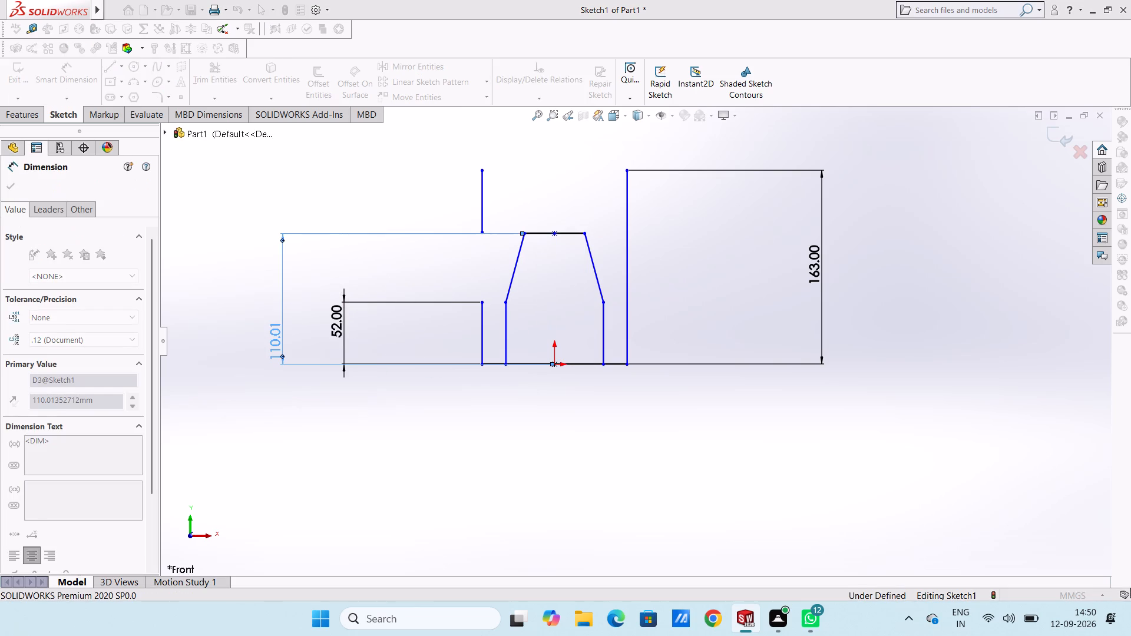
click(352, 299)
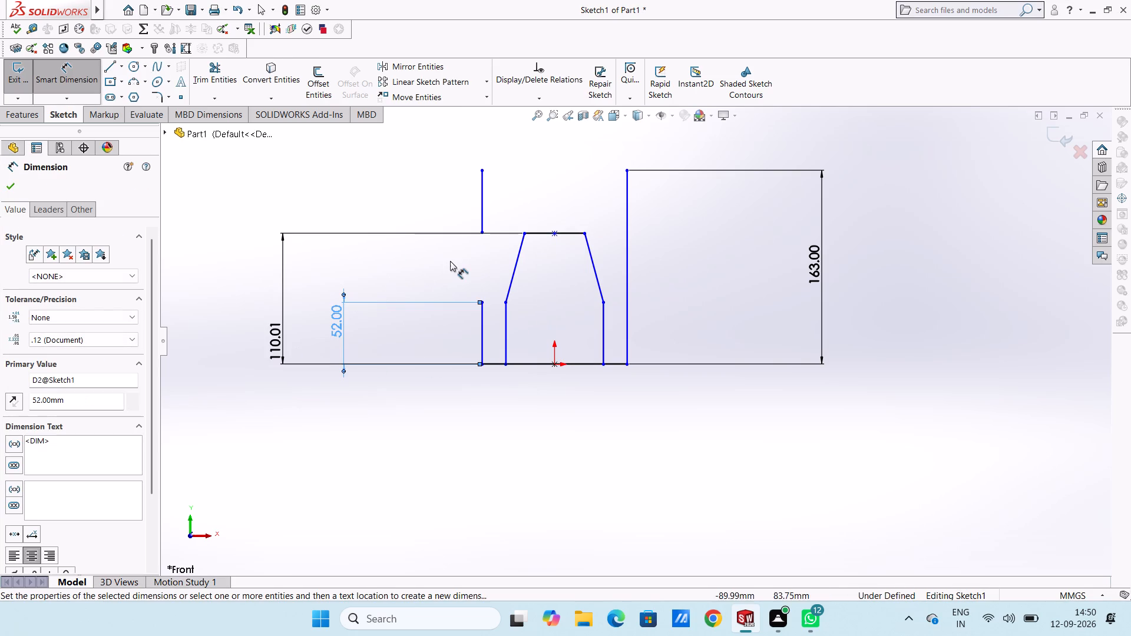
key(Escape)
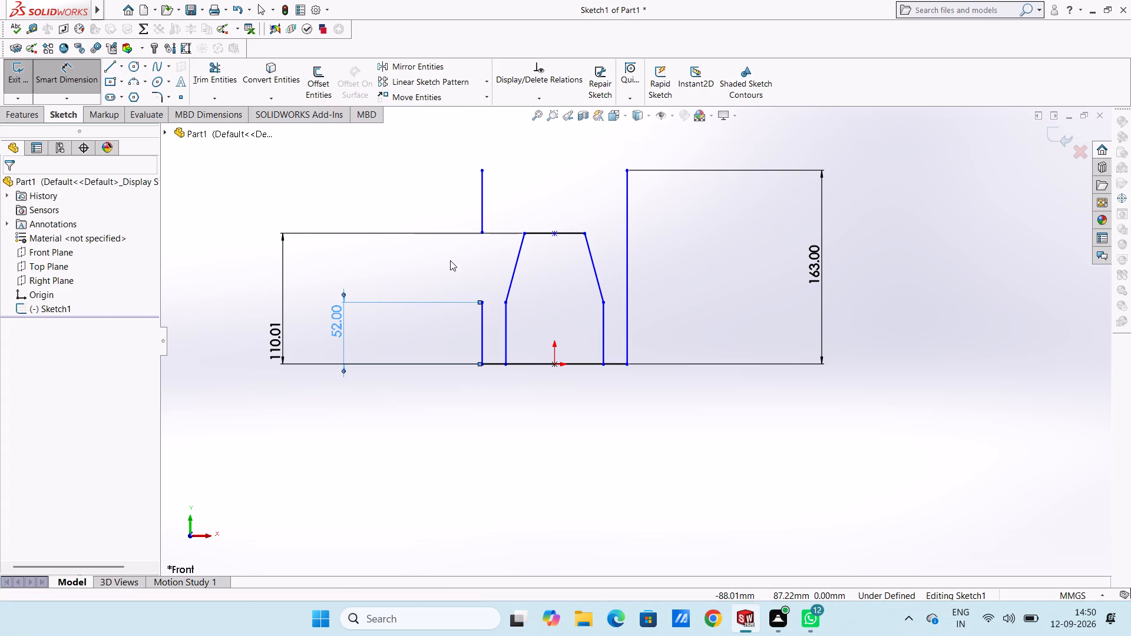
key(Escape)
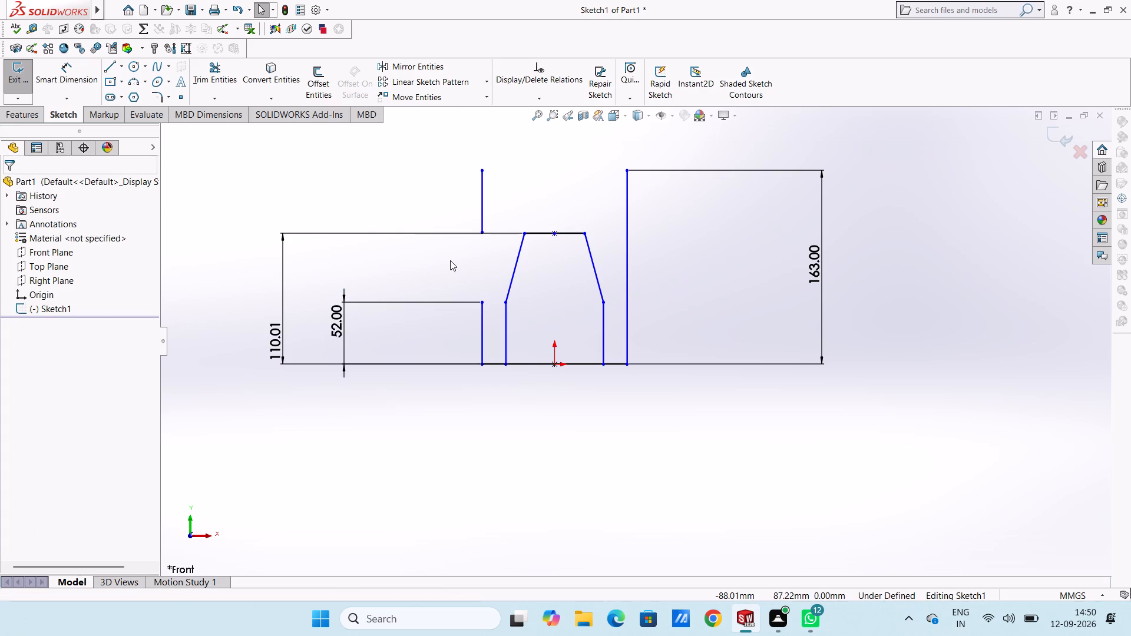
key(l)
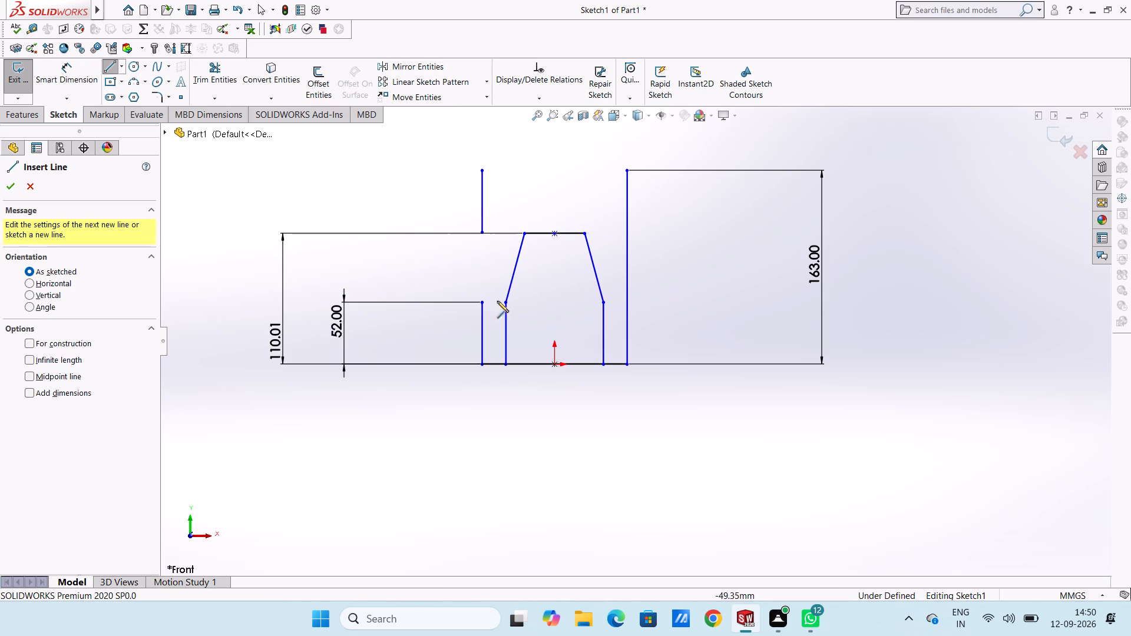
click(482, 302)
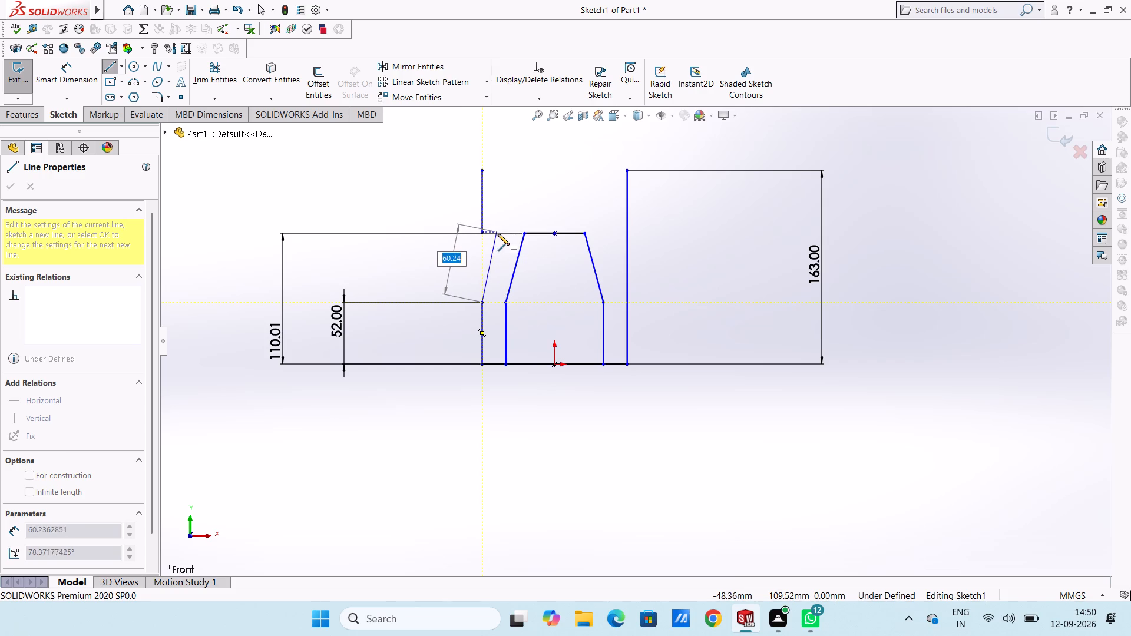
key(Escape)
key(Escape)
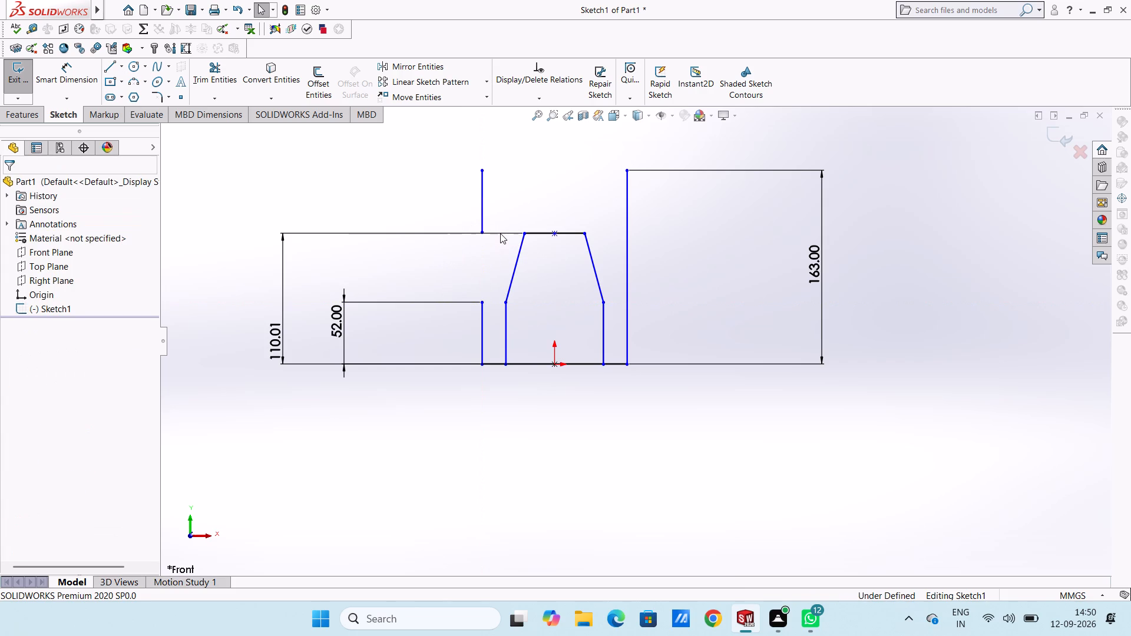
Draw a 20 mm horizontal line outward from the inner top line's left endpoint, continuing with a sloped line to the lower outer left line's top.
key(l)
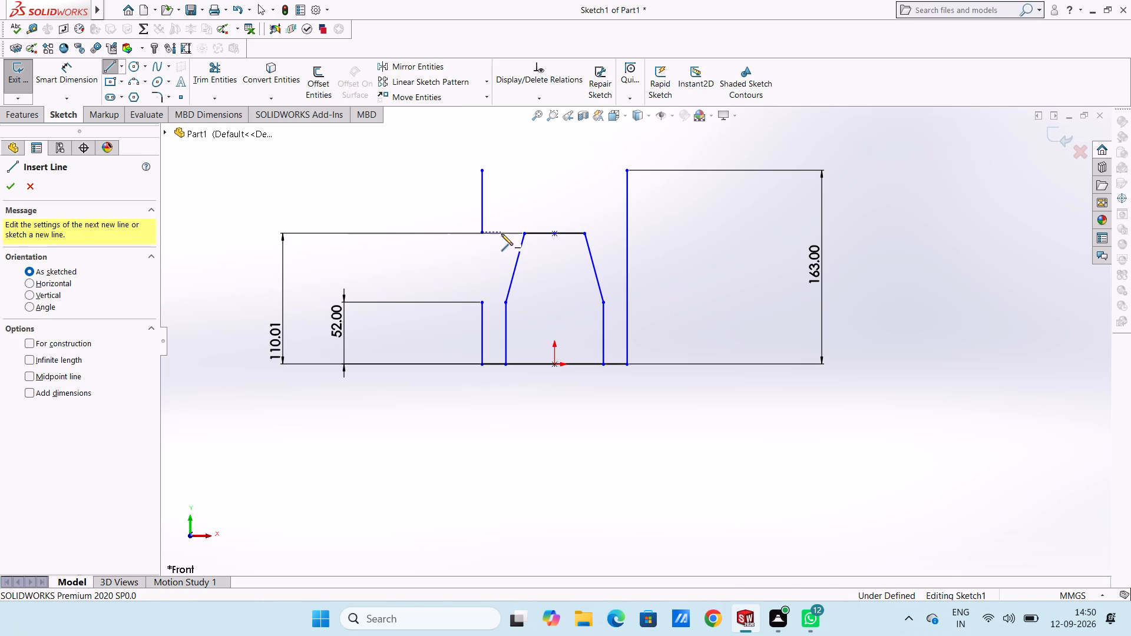
click(524, 234)
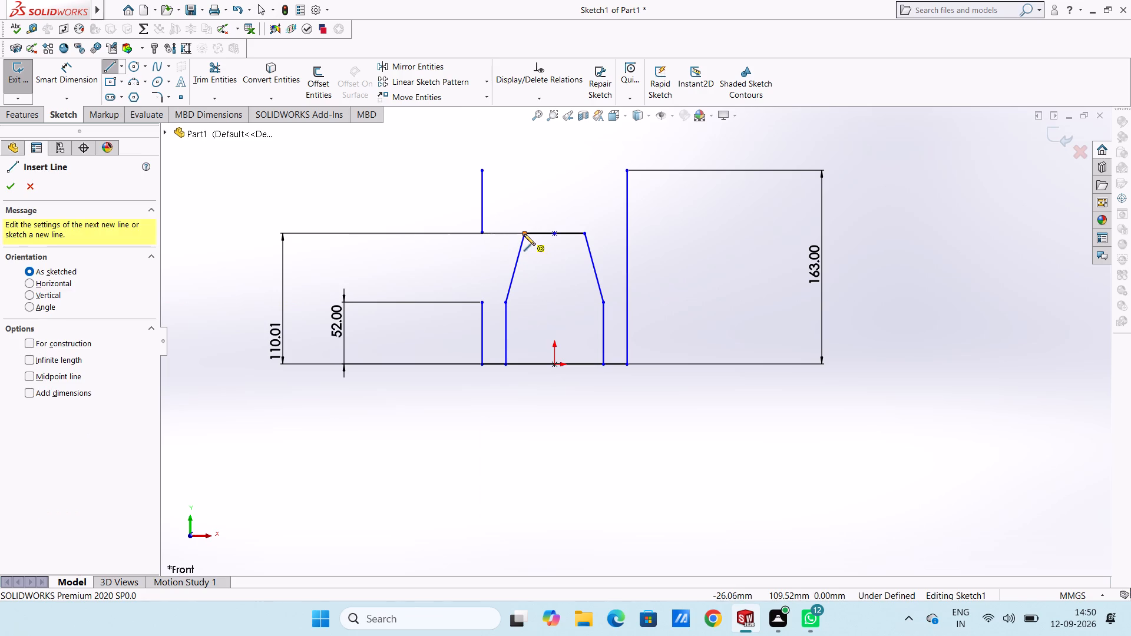
text(20)
key(Return)
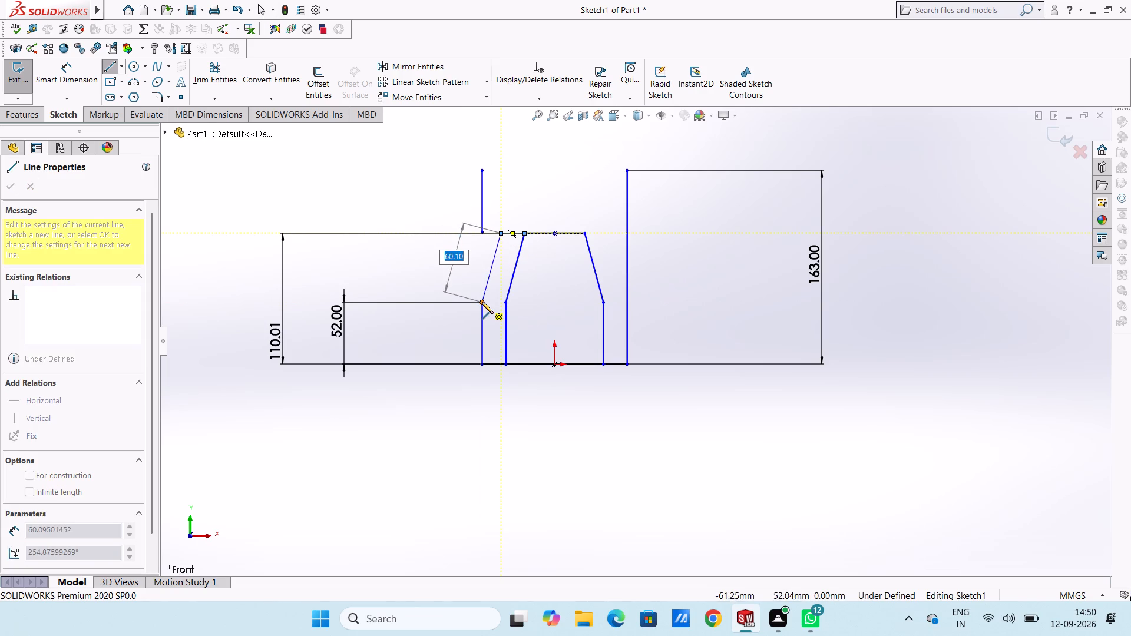
click(481, 302)
key(Escape)
key(Escape)
key(Escape)
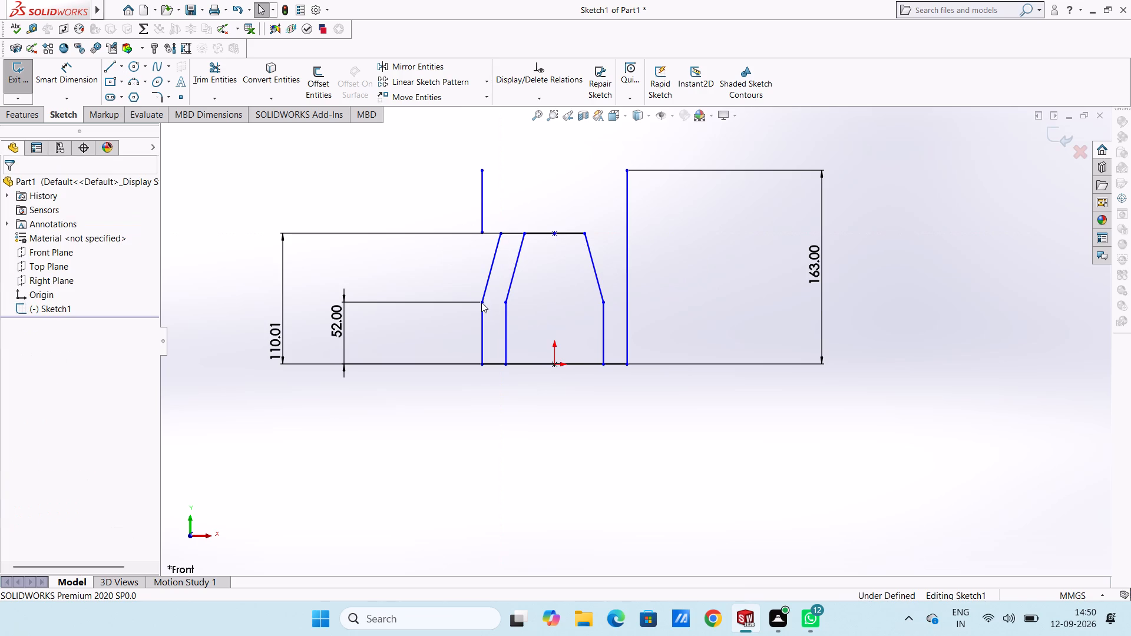
Draw a 20 mm horizontal line outward from the inner top line's right endpoint, continuing with a slope to the outer right line, level with the left slope's foot.
key(l)
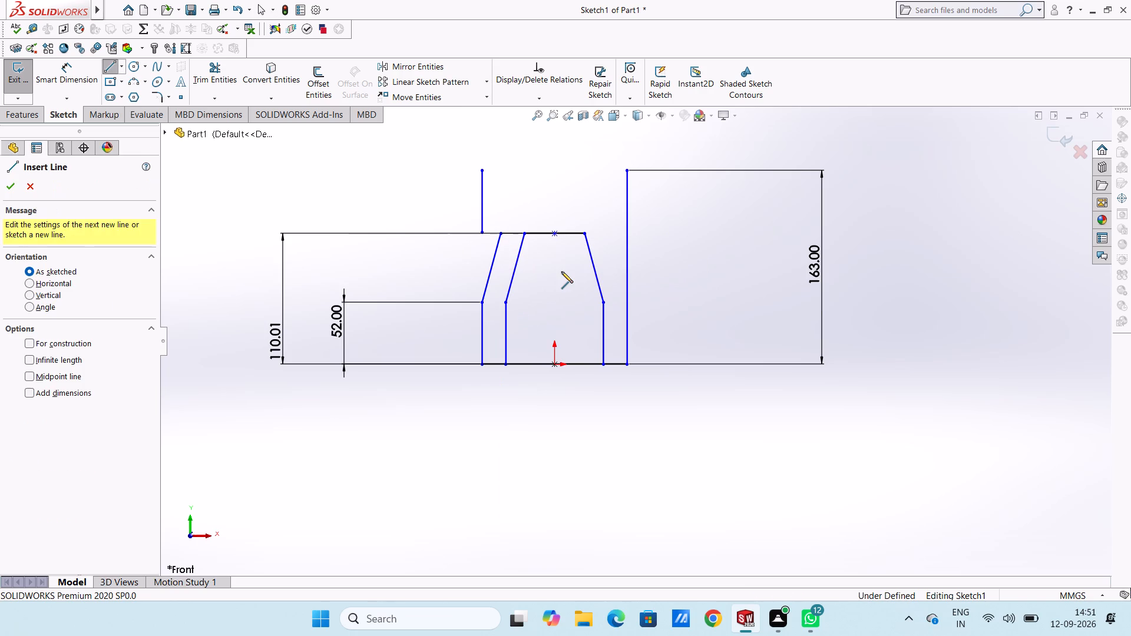
click(584, 231)
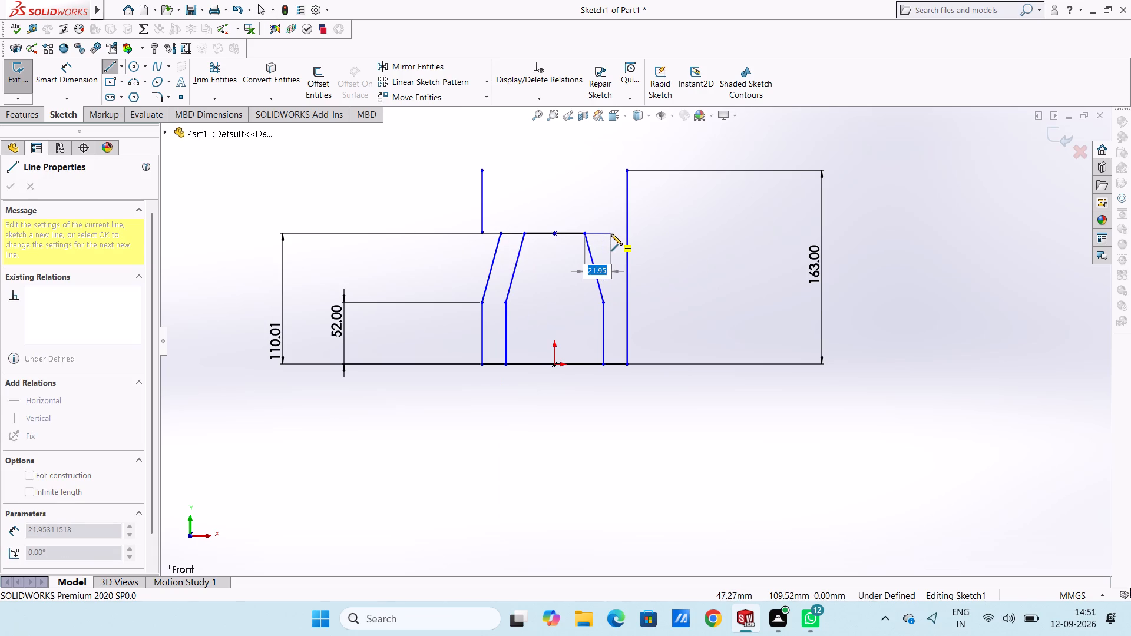
text(20)
key(Return)
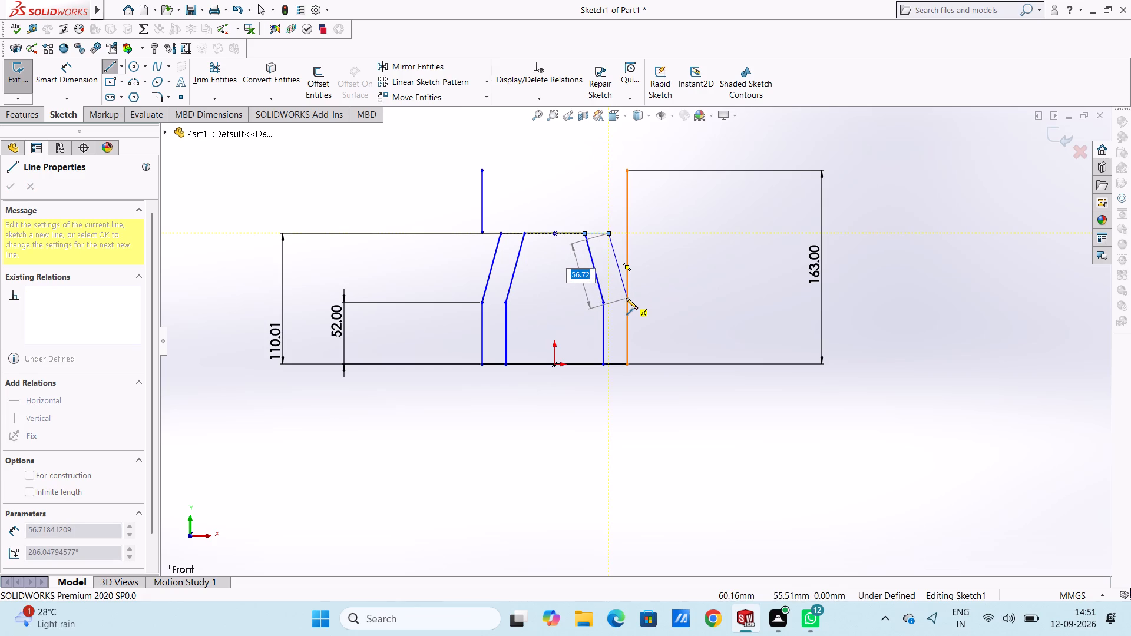
click(627, 302)
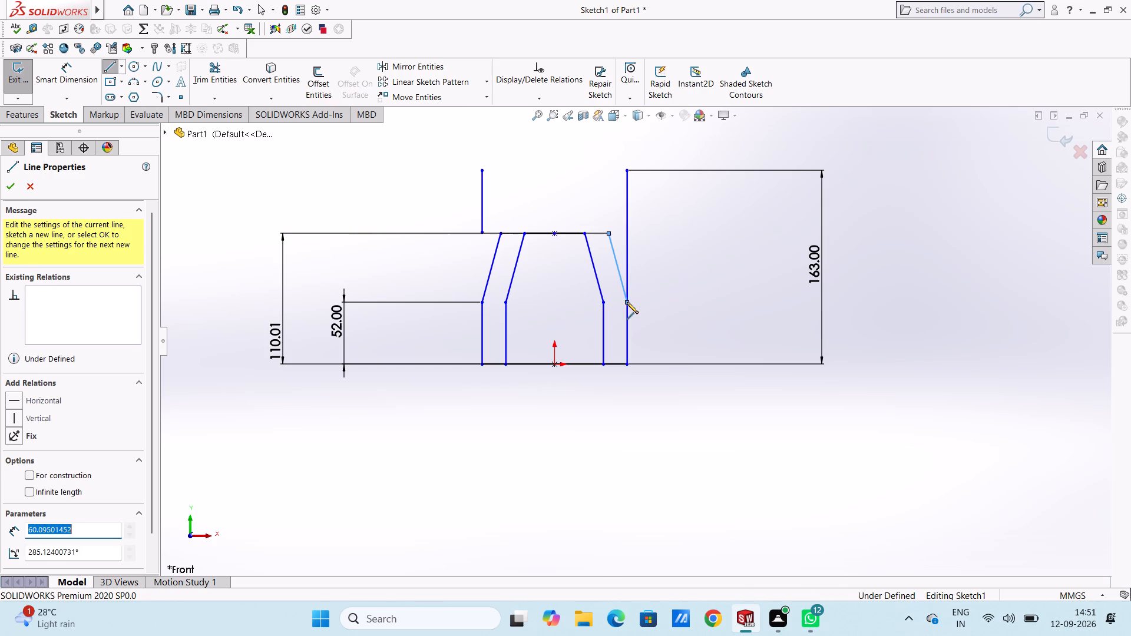
key(Escape)
key(Escape)
key(Escape)
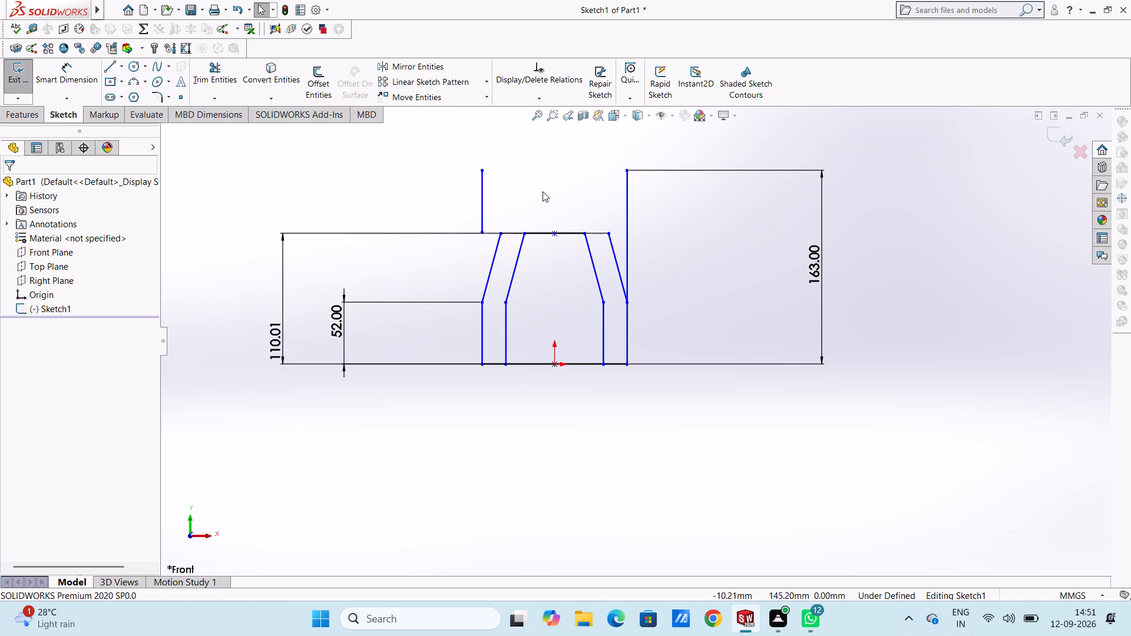
Draw a horizontal midpoint line with a 10 mm half-length, centred above the origin and level with the outer vertical lines' tops.
key(l)
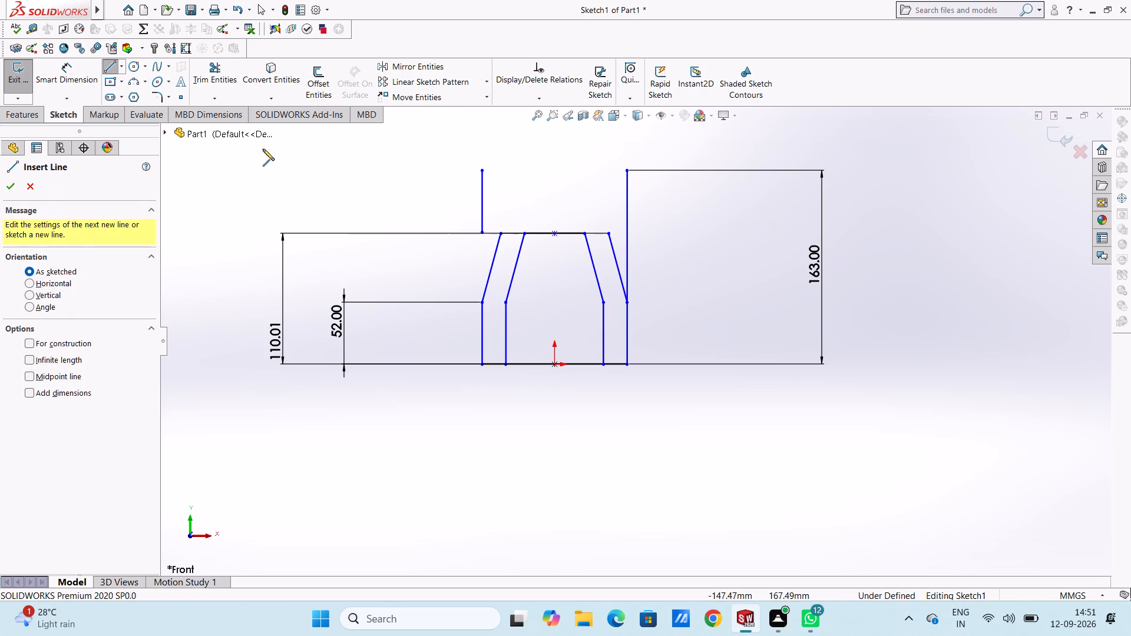
click(121, 68)
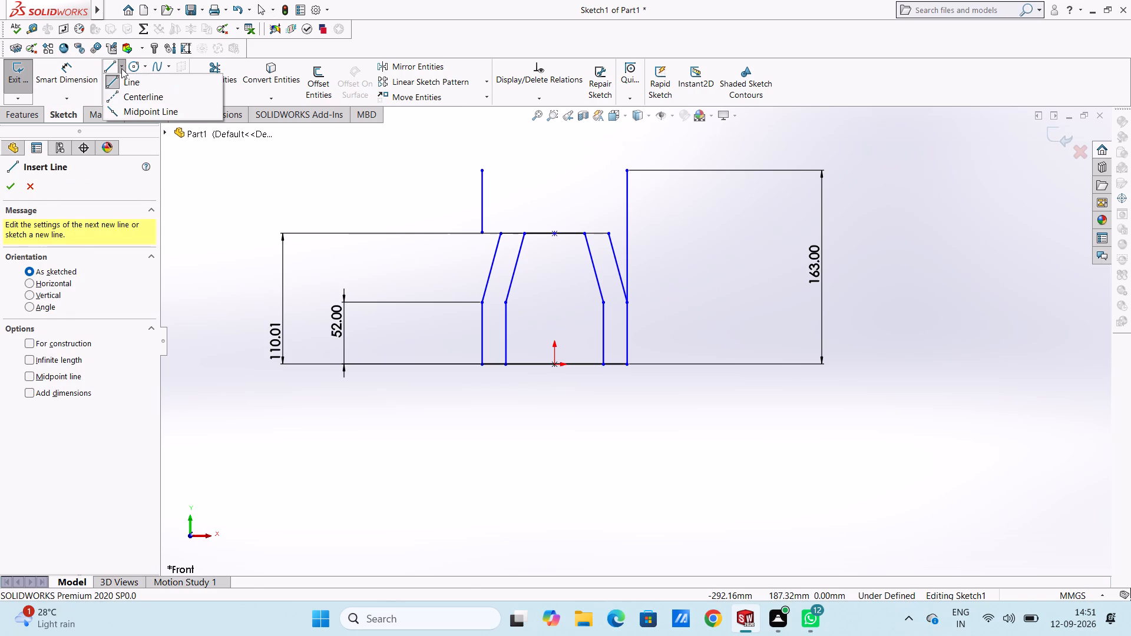
click(131, 106)
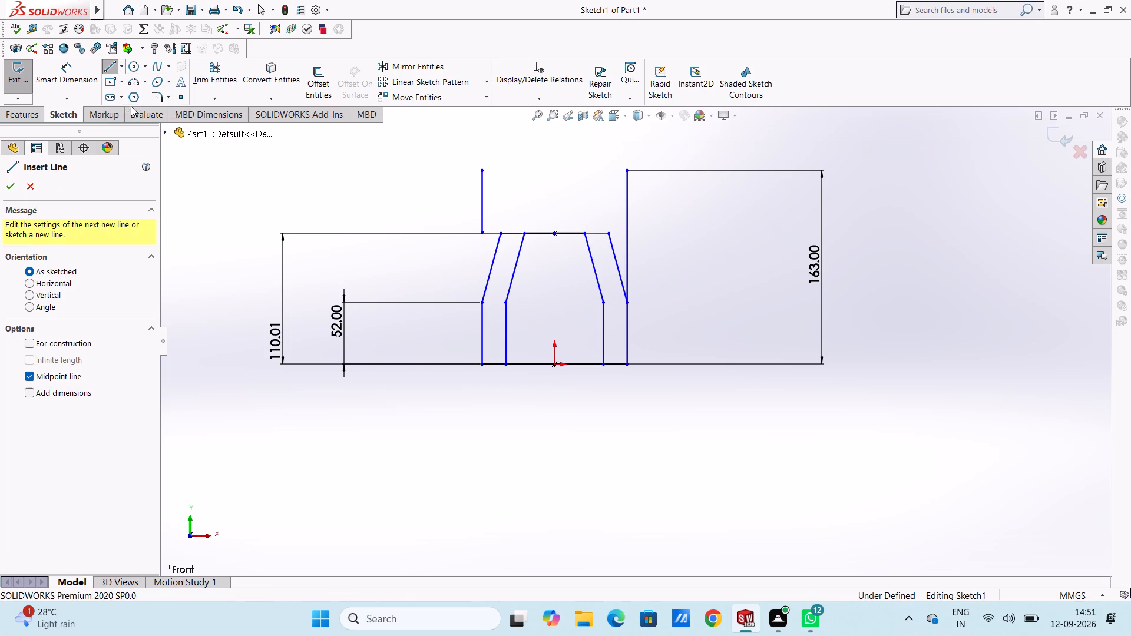
click(557, 170)
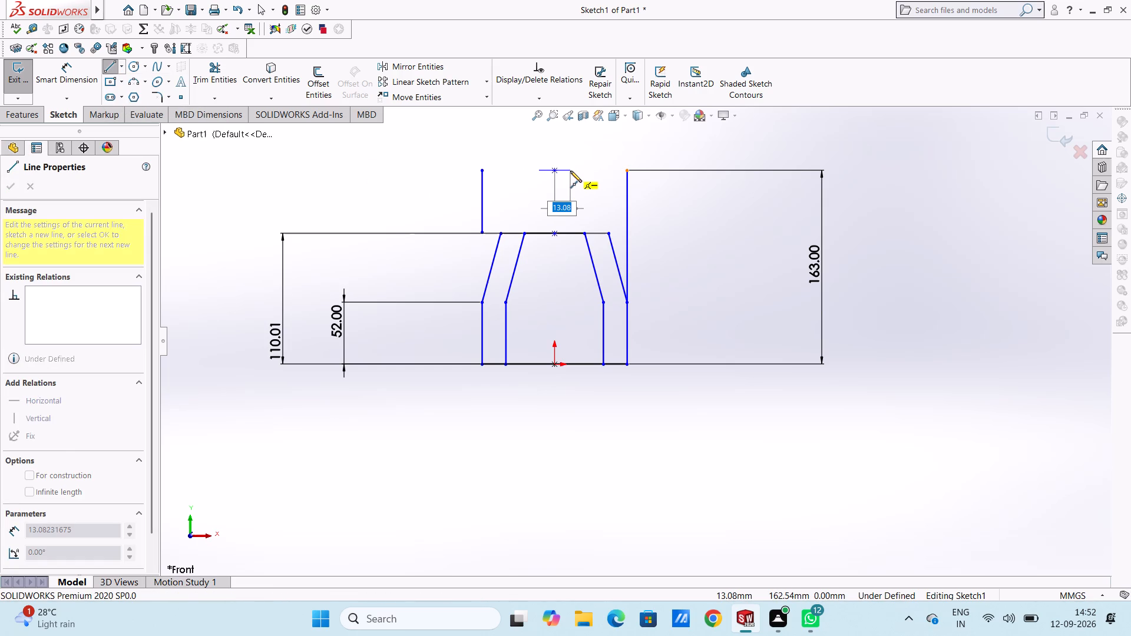
text(10)
key(Return)
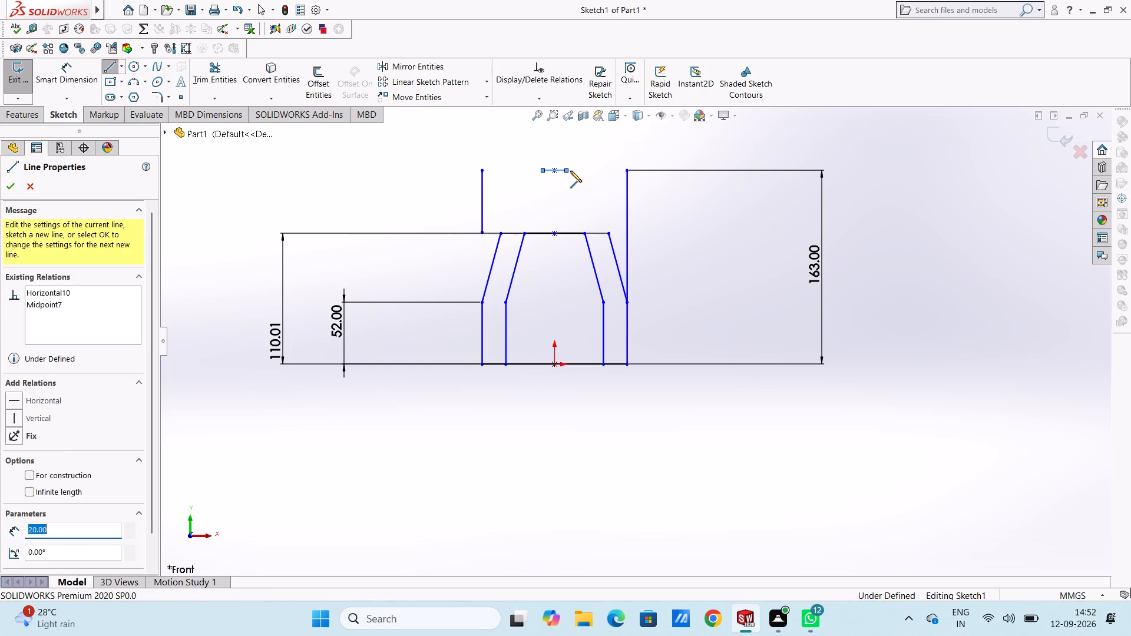
key(Escape)
key(Escape)
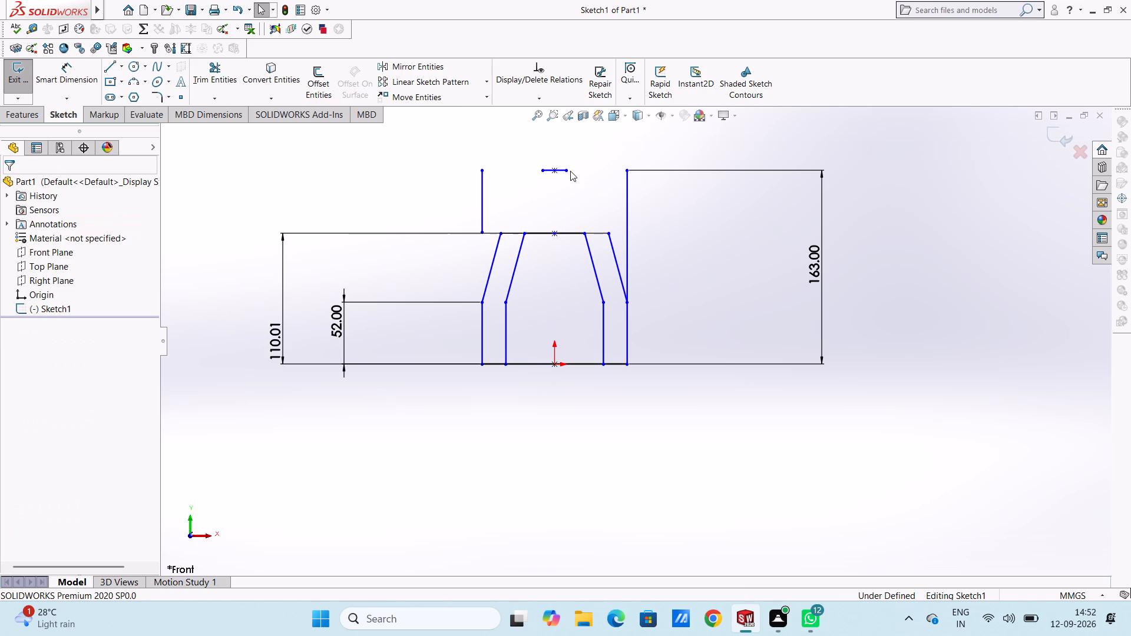
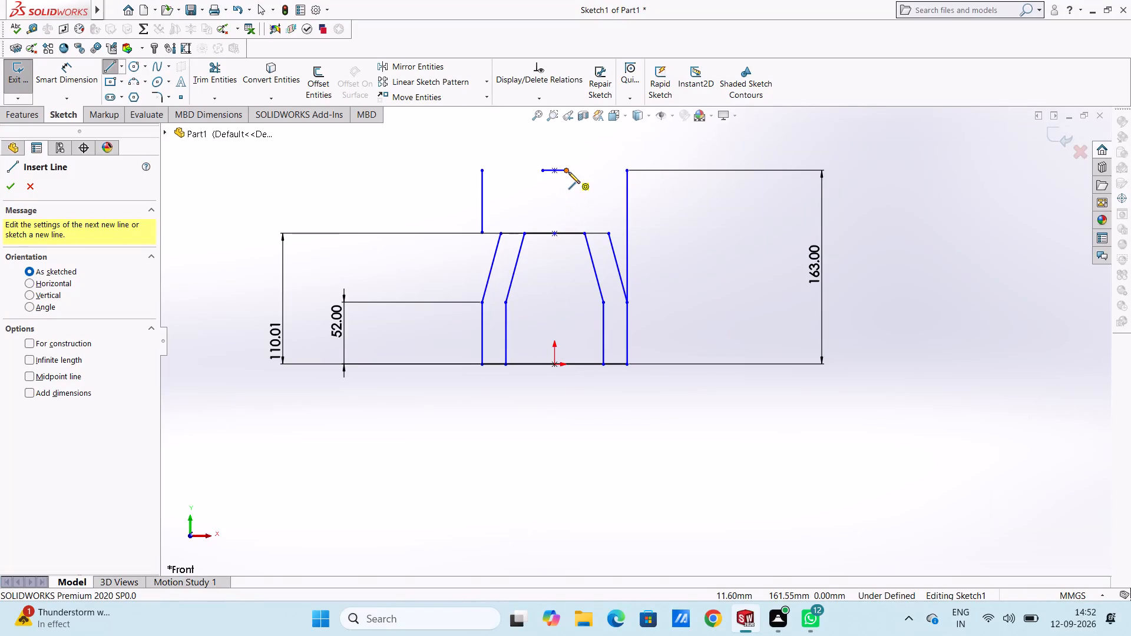
Draw a horizontal line about 15 mm long outward from each end of the topmost midpoint line.
drag(567, 171, 580, 170)
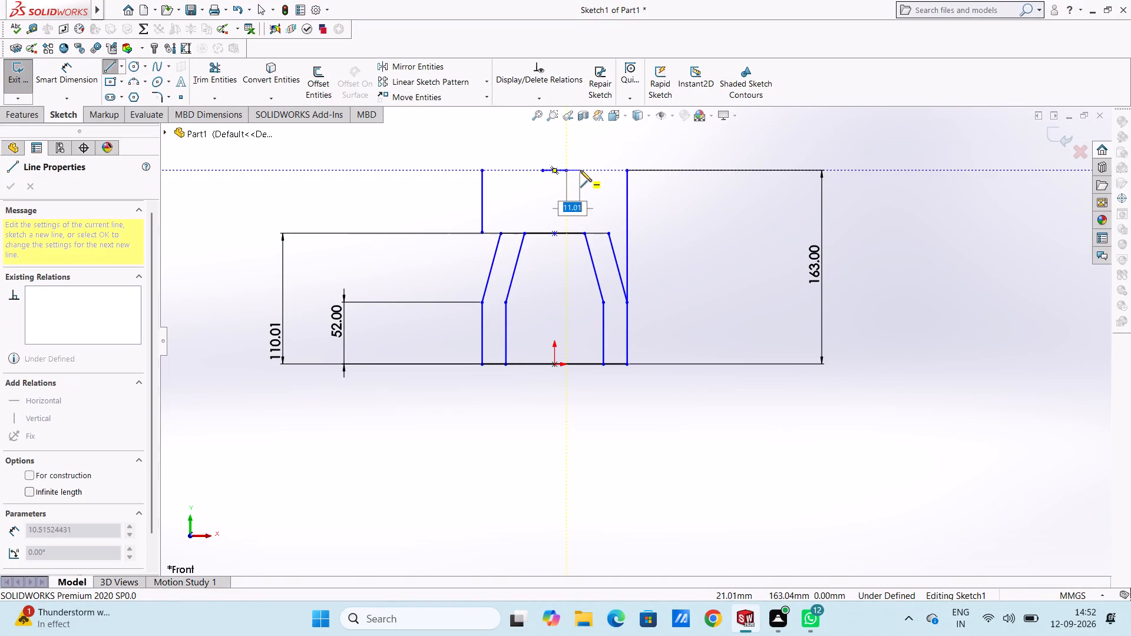
drag(580, 170, 587, 170)
click(587, 170)
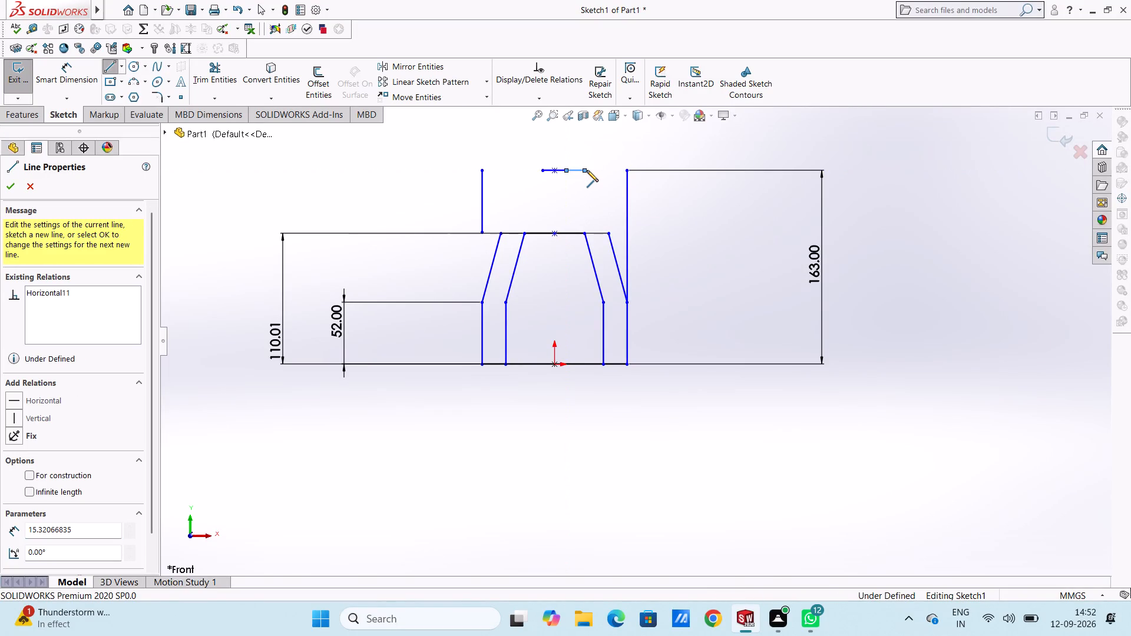
key(Escape)
key(l)
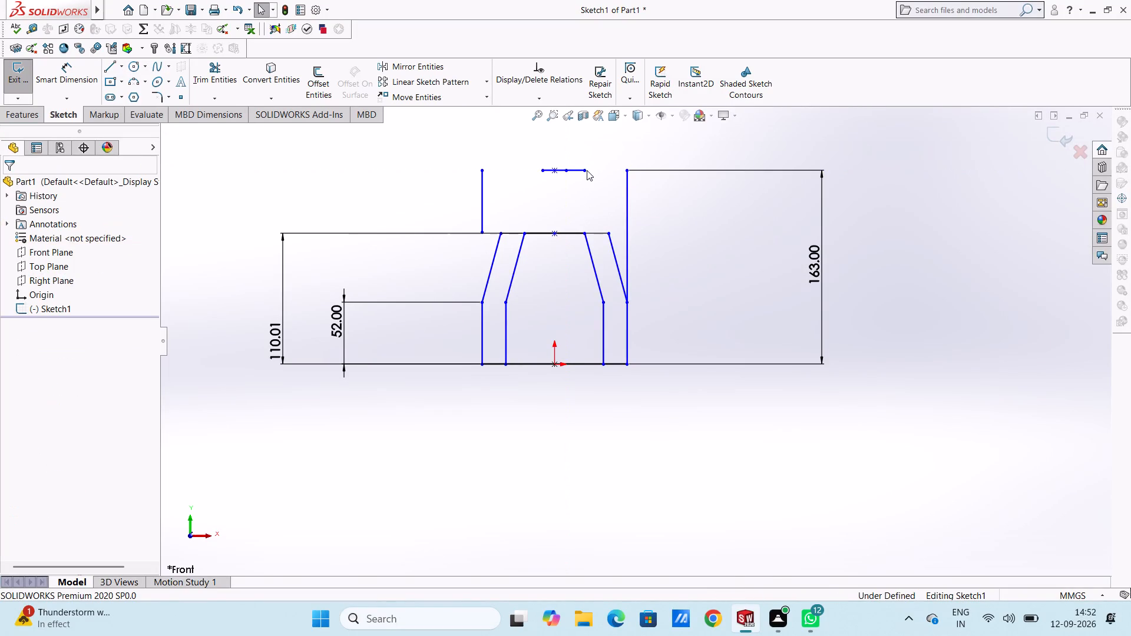
click(542, 171)
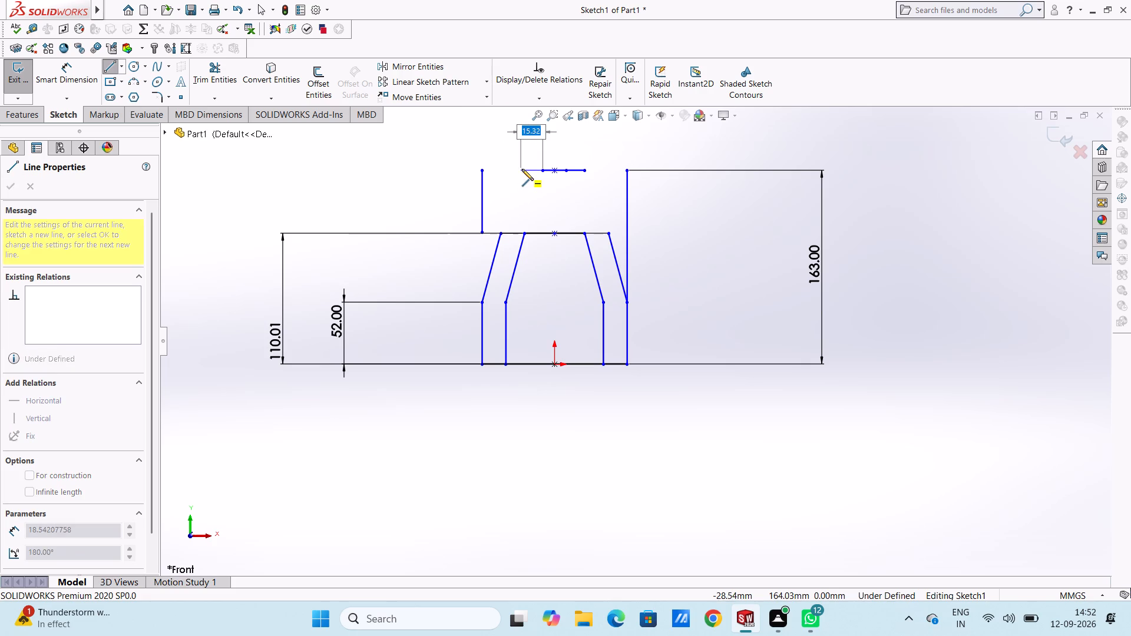
click(524, 169)
key(Escape)
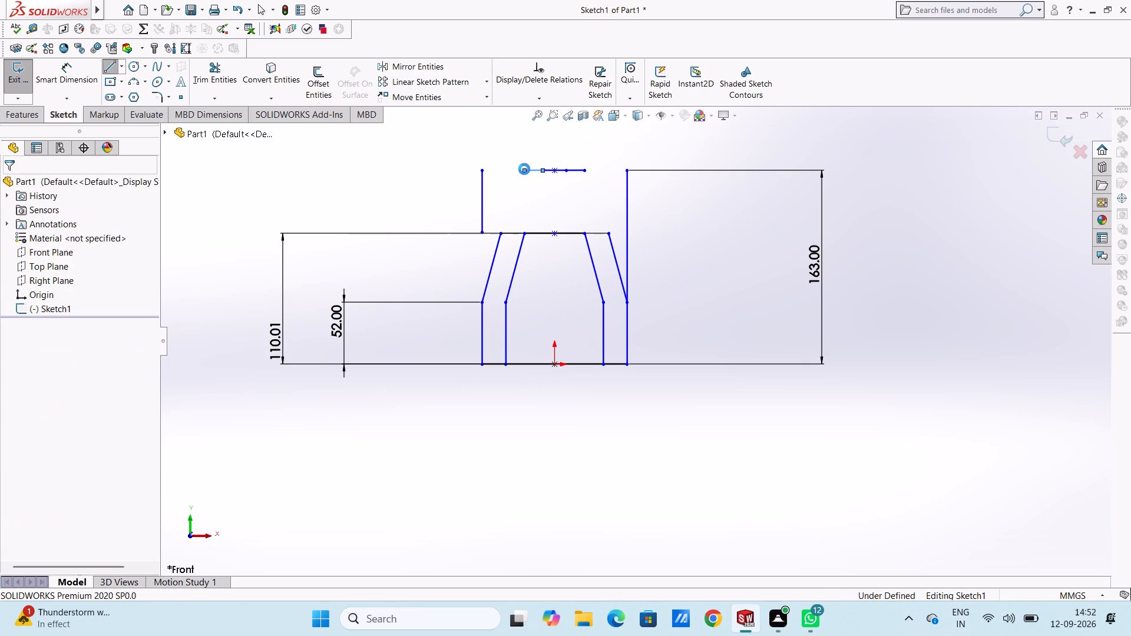
key(Escape)
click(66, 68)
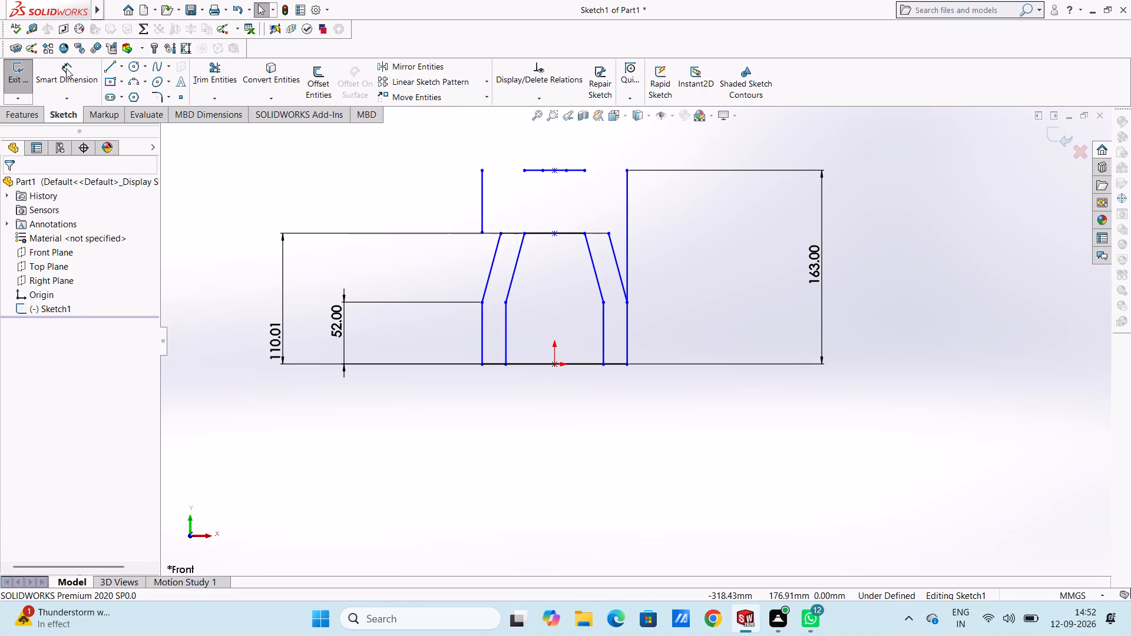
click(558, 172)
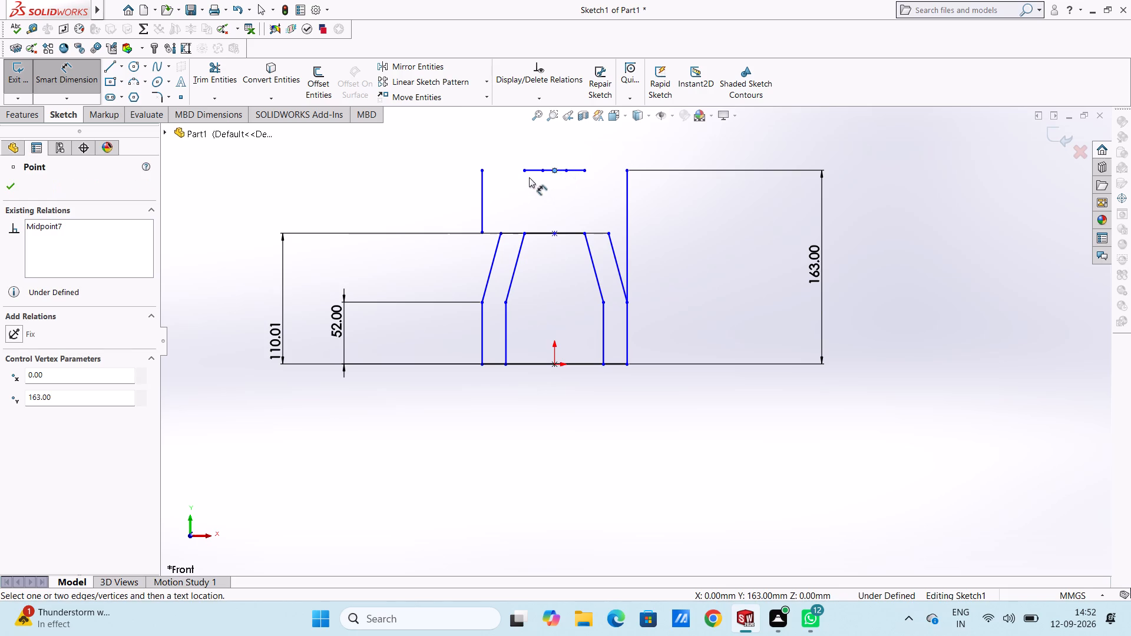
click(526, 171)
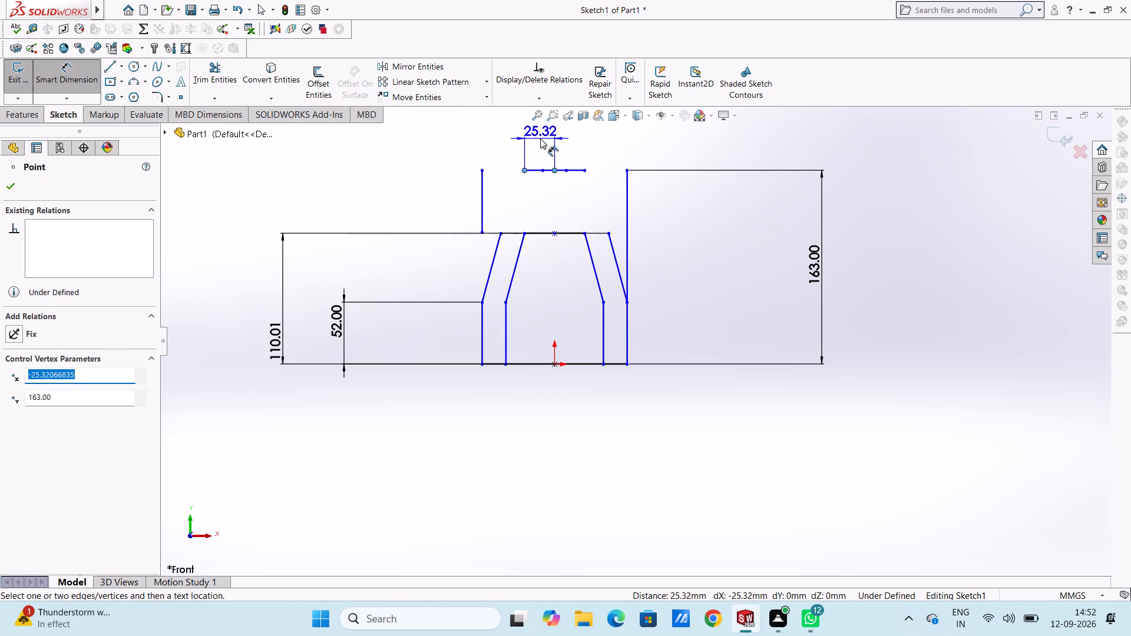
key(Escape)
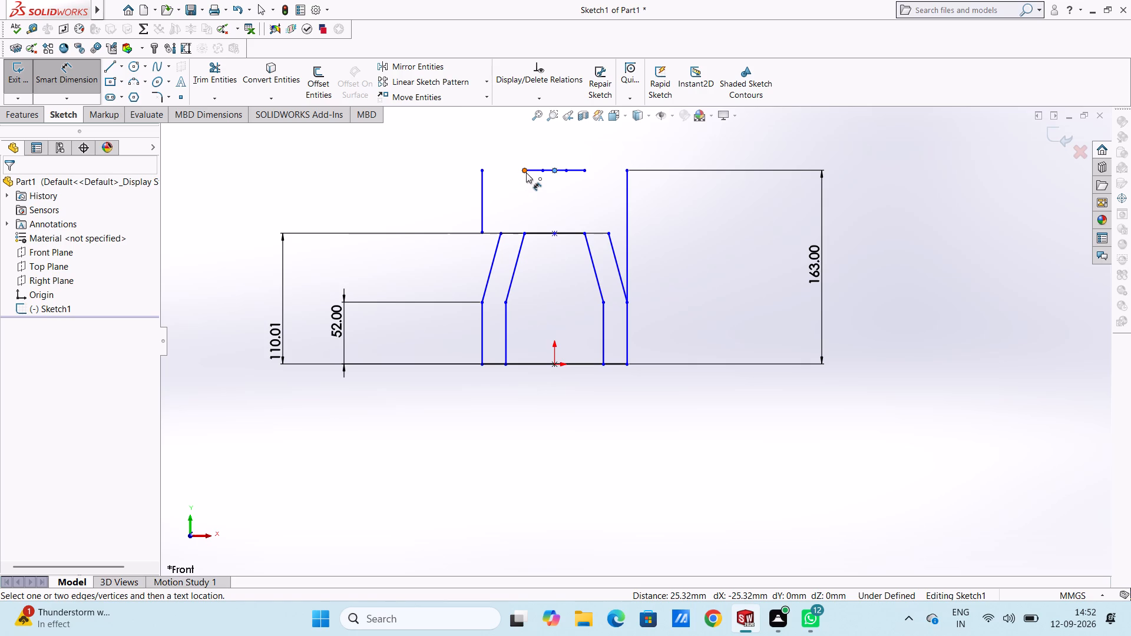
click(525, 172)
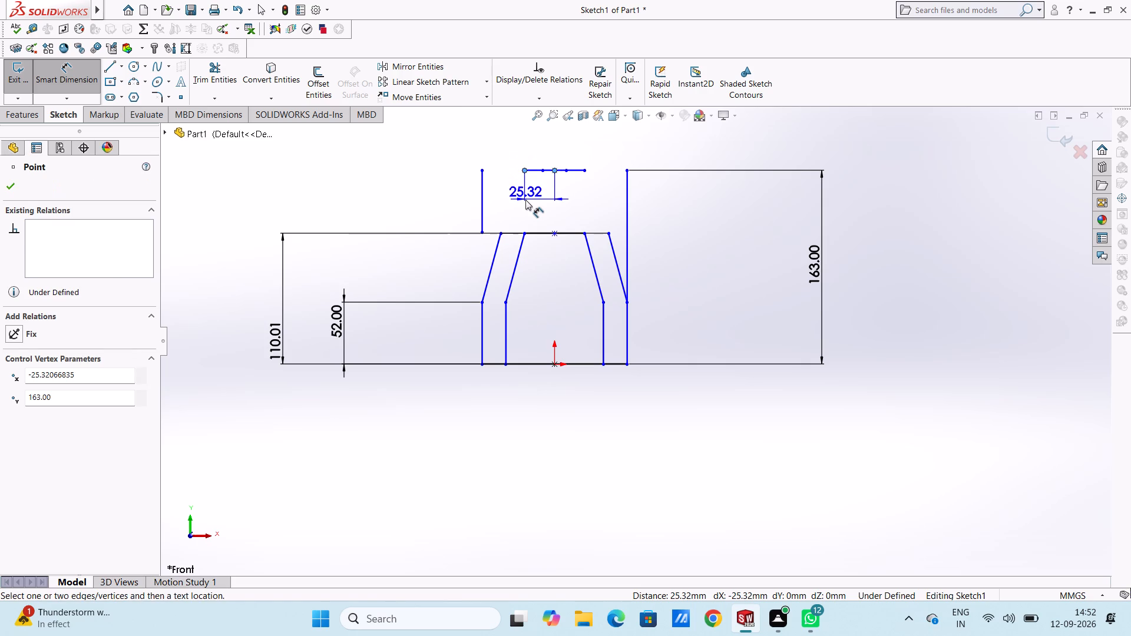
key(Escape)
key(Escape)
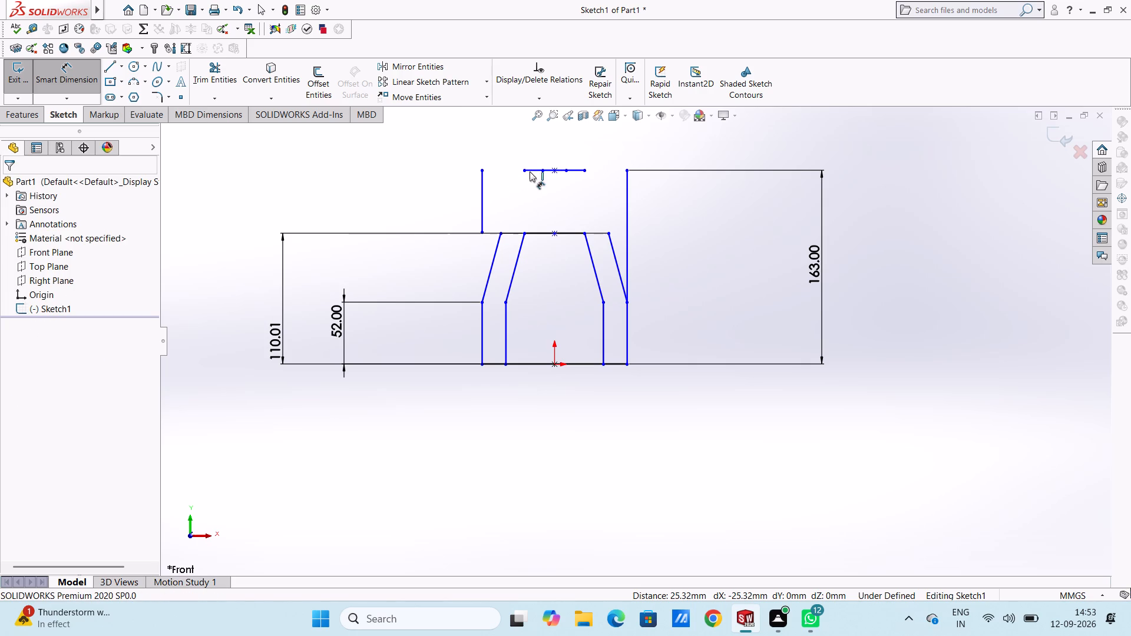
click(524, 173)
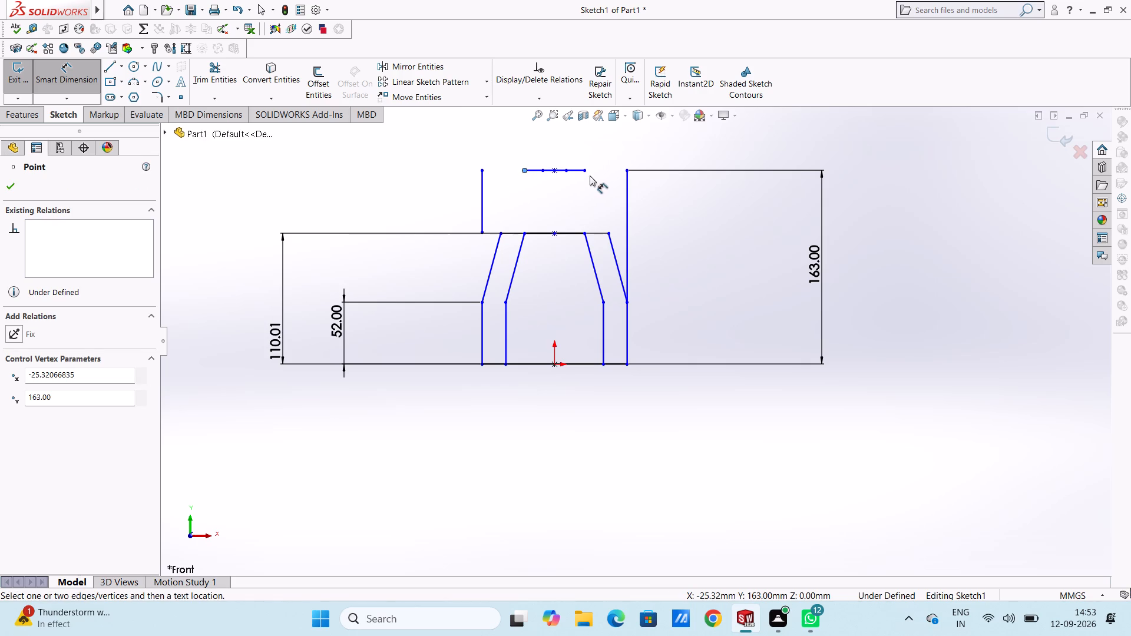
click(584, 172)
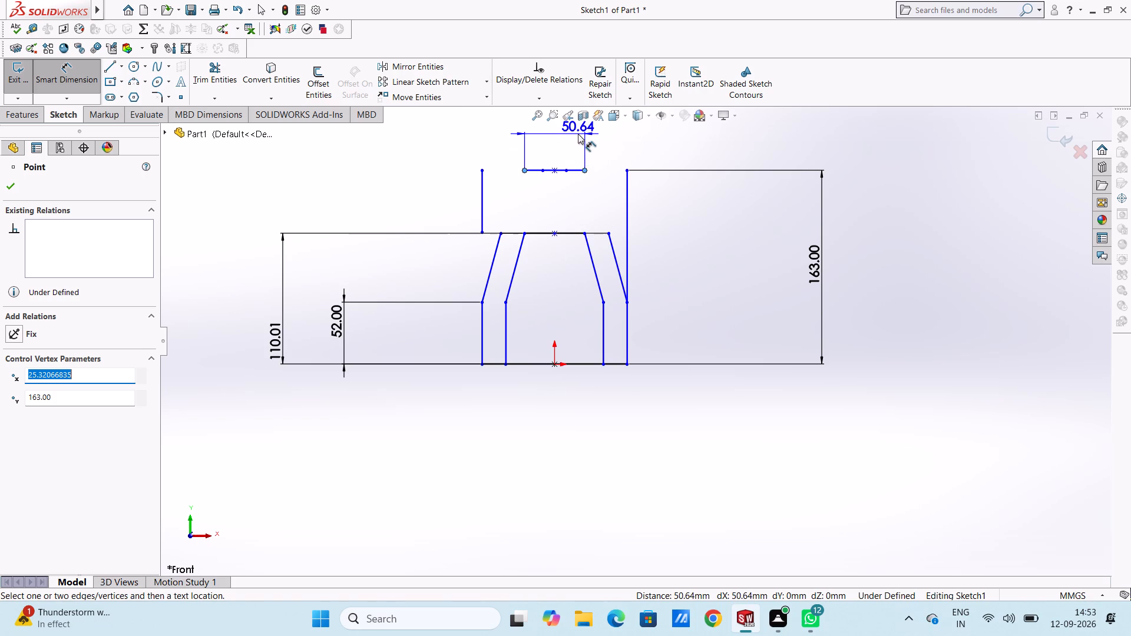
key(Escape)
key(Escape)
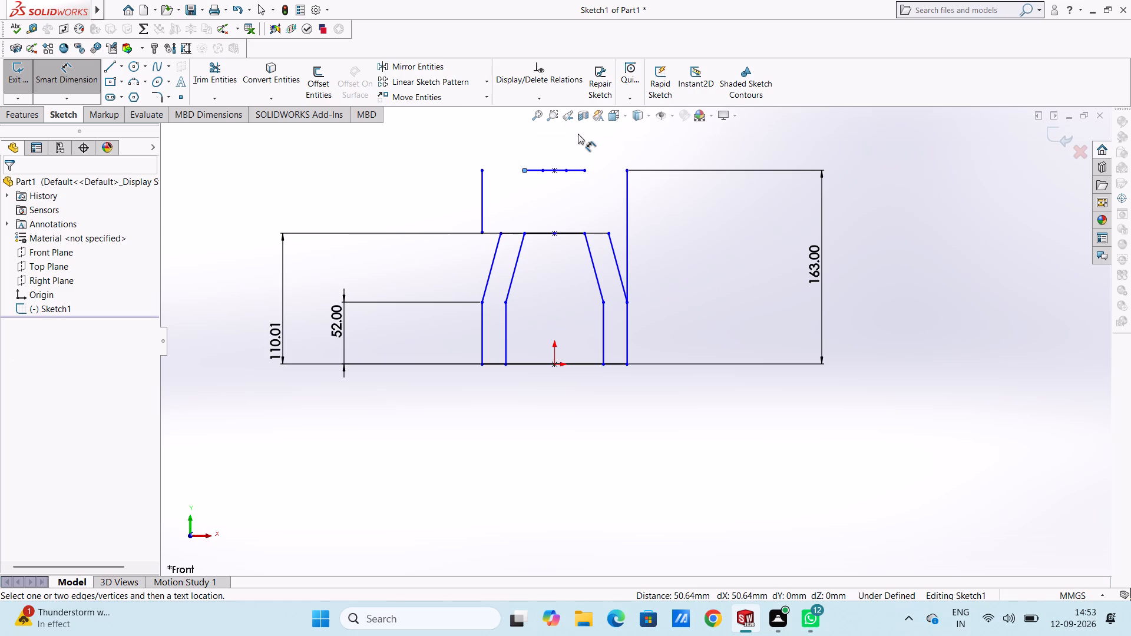
Dimension the inner profile's top line to 50 mm, placing the dimension inside the profile.
click(567, 233)
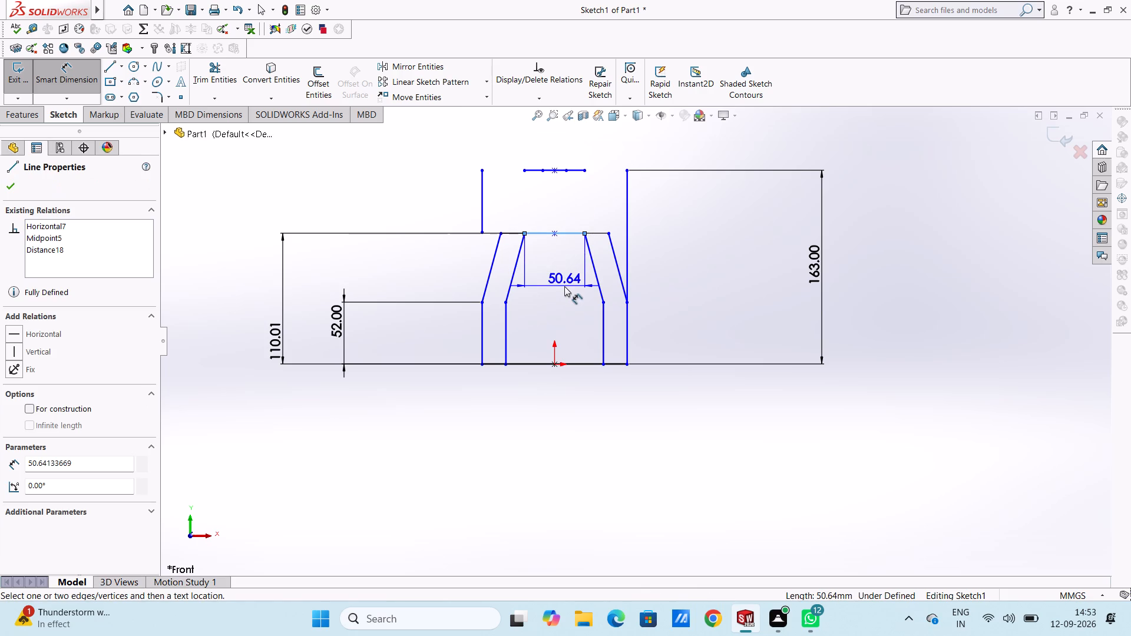
click(561, 270)
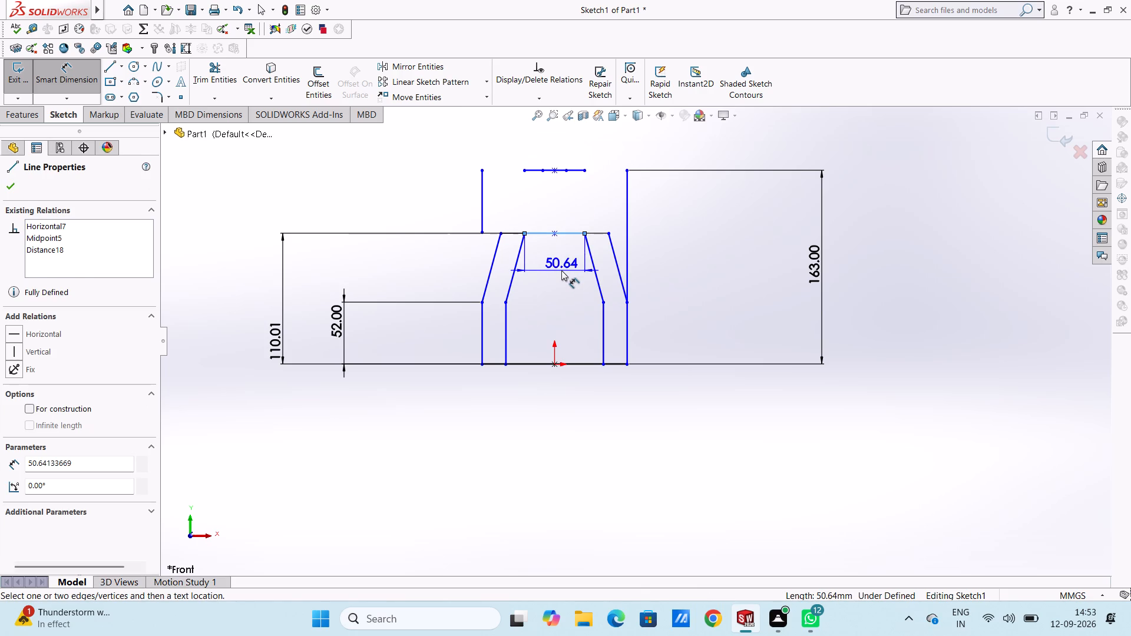
text(50)
key(Return)
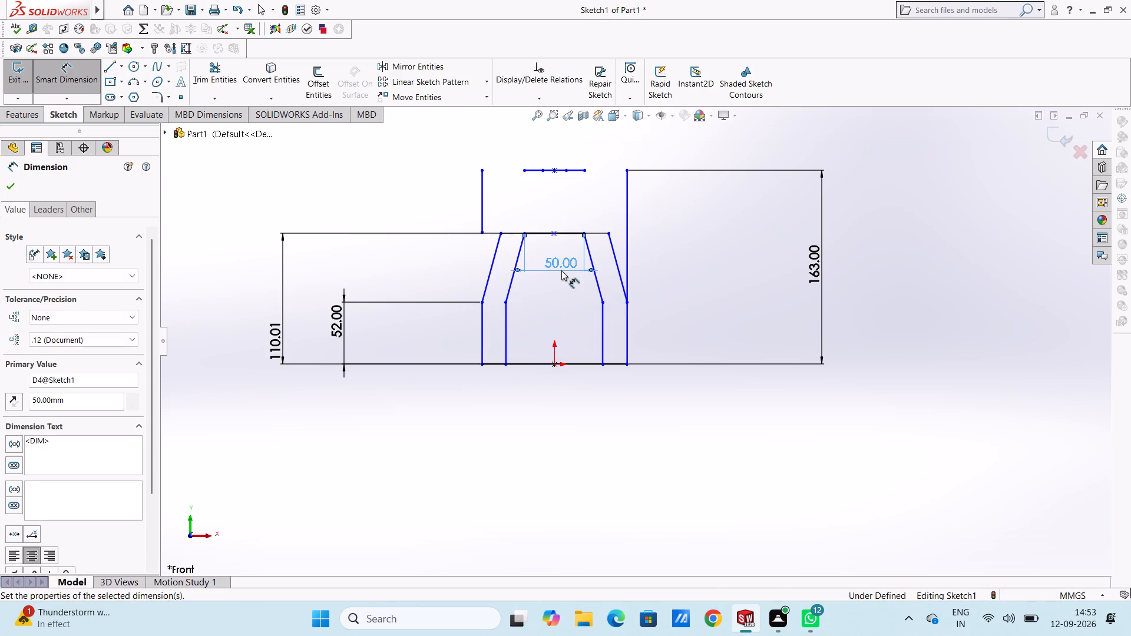
Dimension the short horizontal lines on both sides of the inner top line to 20 mm each, placing the dimensions above them.
click(600, 231)
click(594, 196)
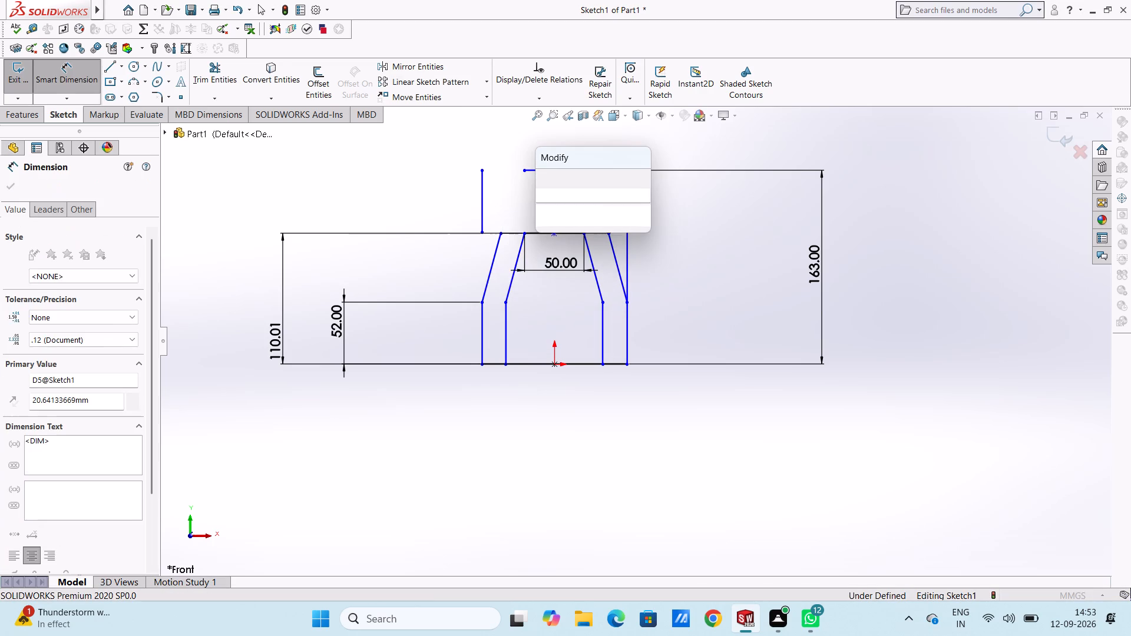
text(20)
key(Return)
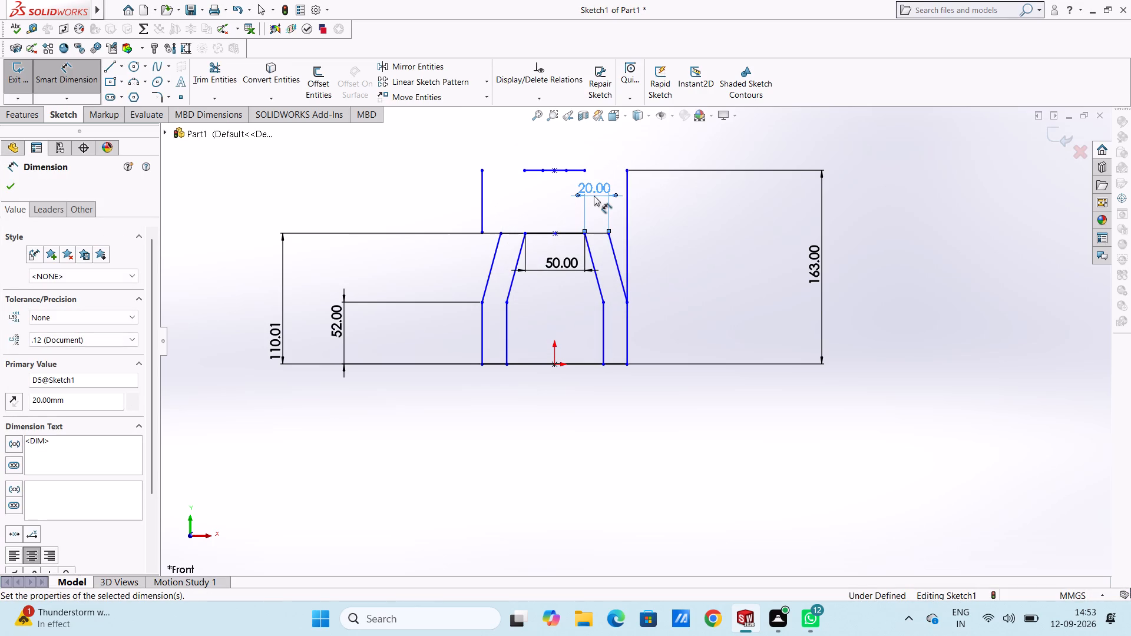
click(508, 232)
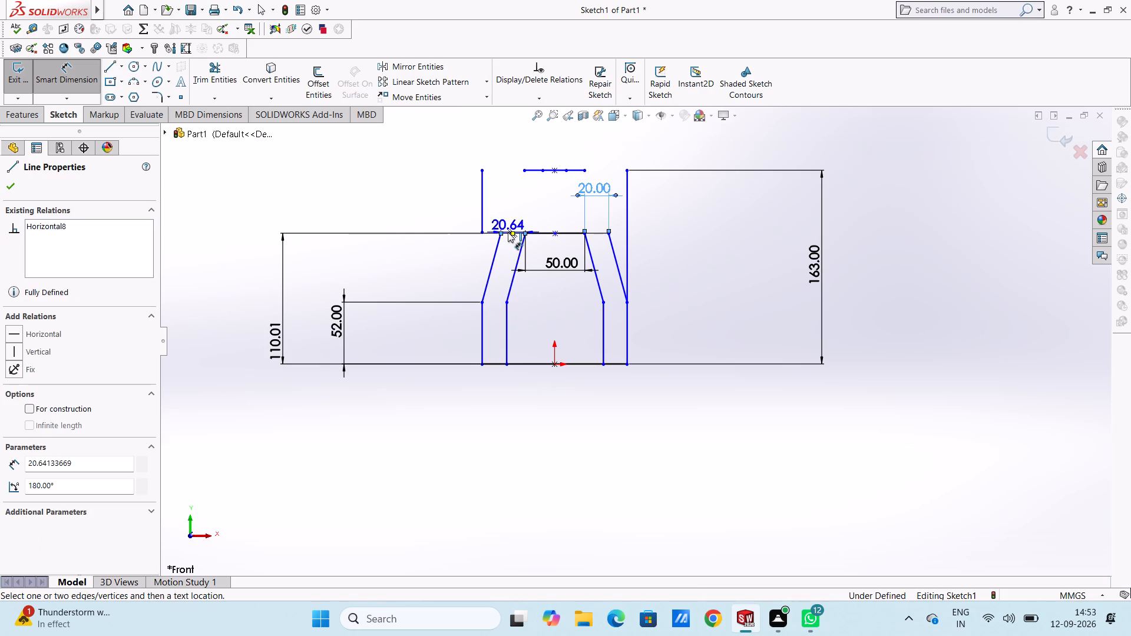
click(510, 197)
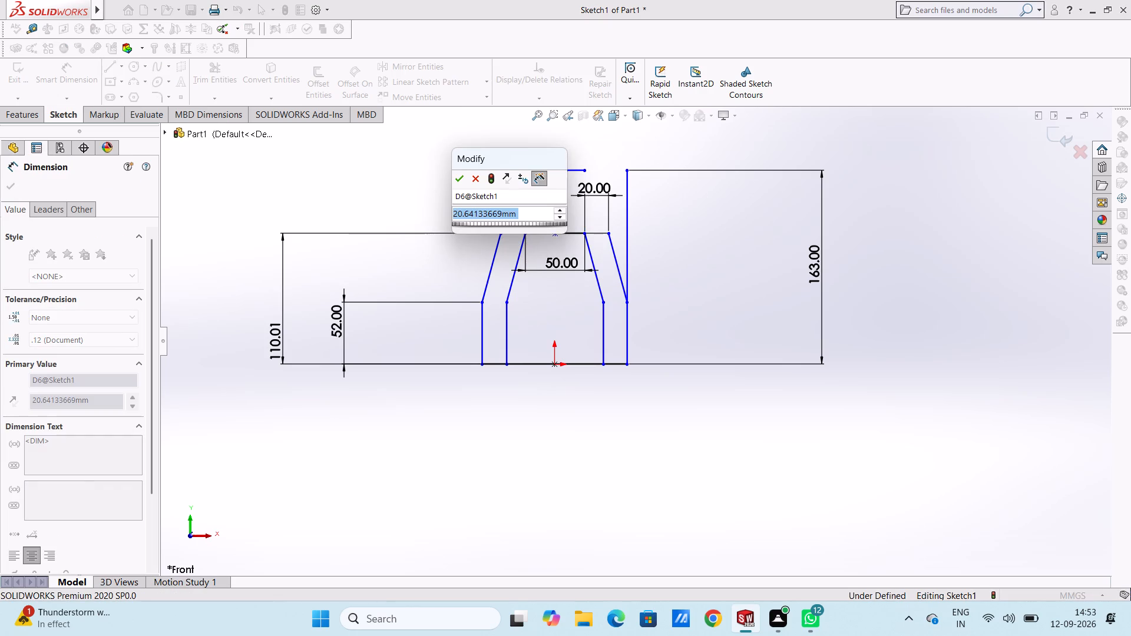
text(20)
key(Return)
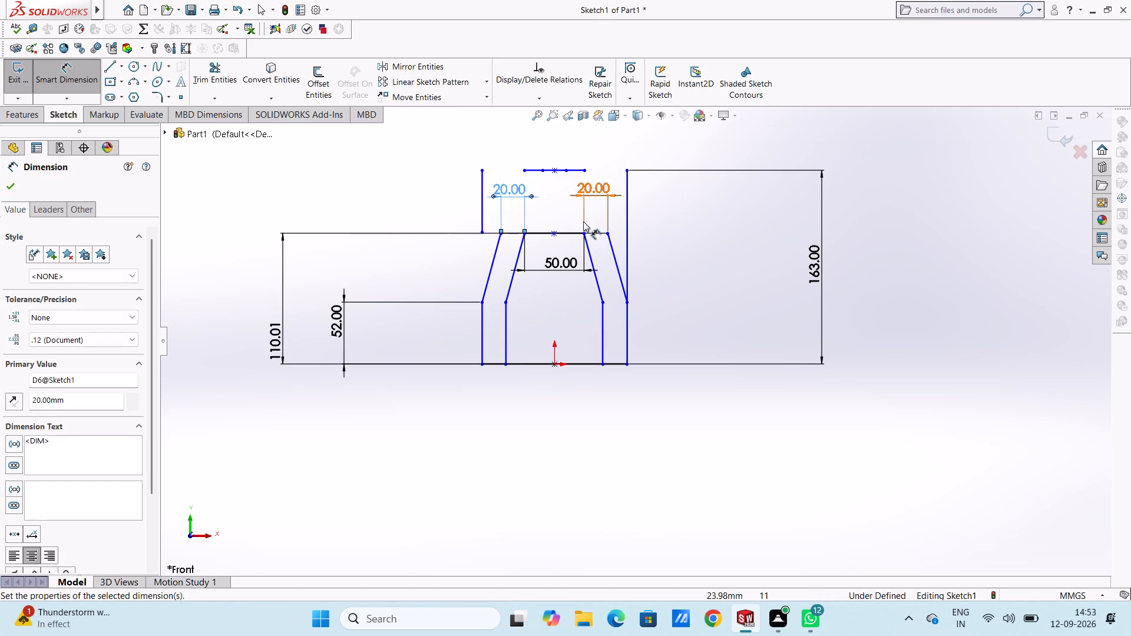
click(558, 218)
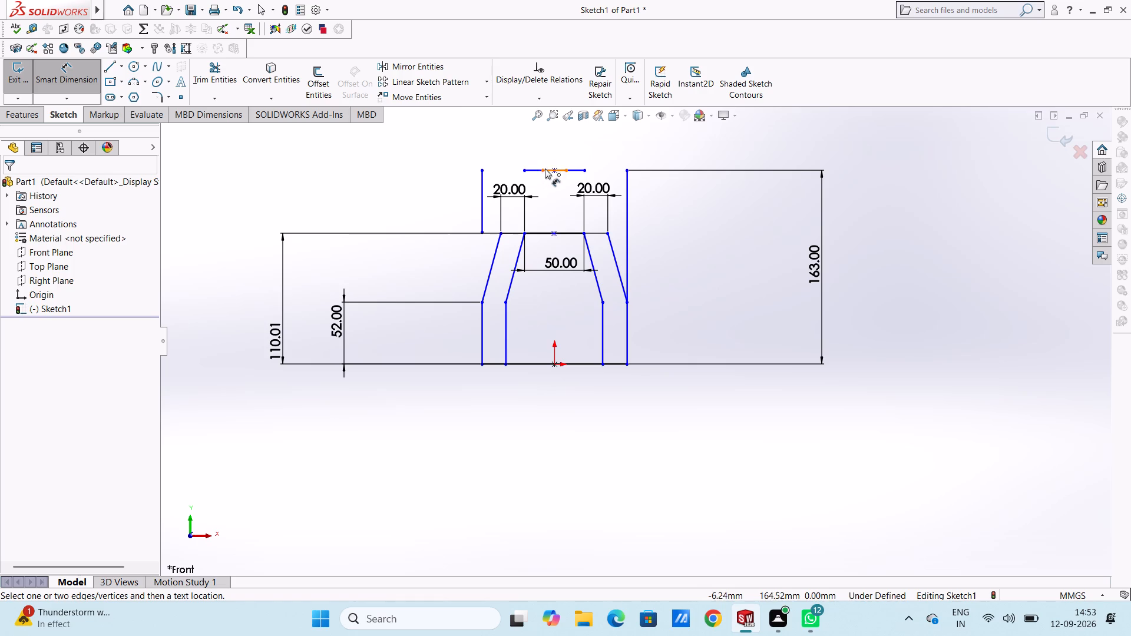
Dimension the span between the outer ends of the topmost horizontal segments to 50 mm, placing it above them.
click(524, 172)
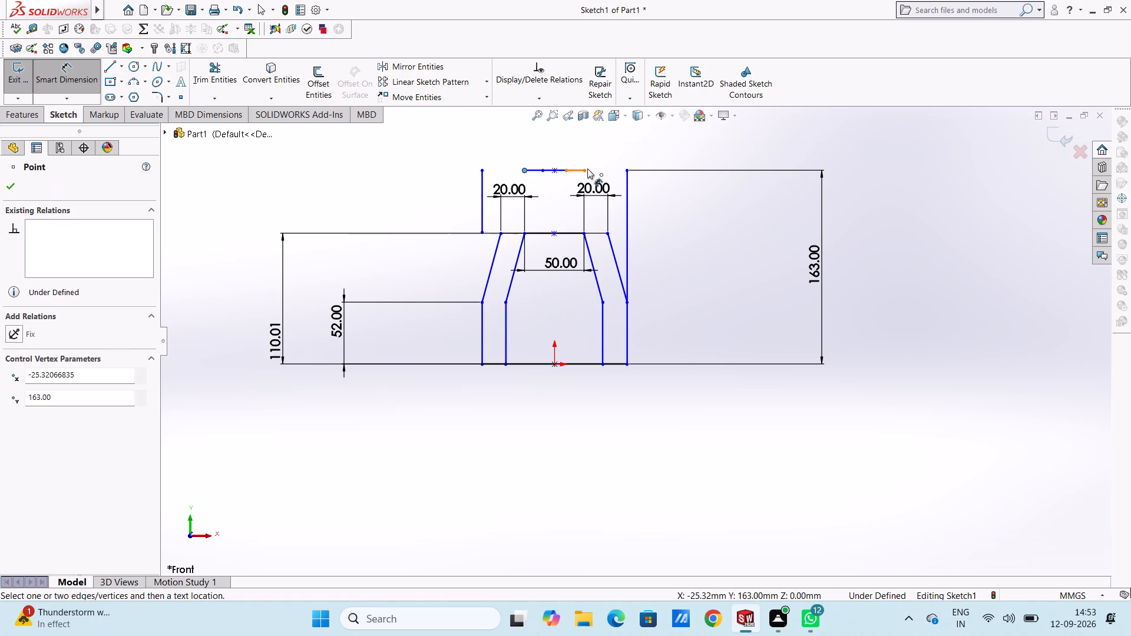
click(584, 170)
click(573, 138)
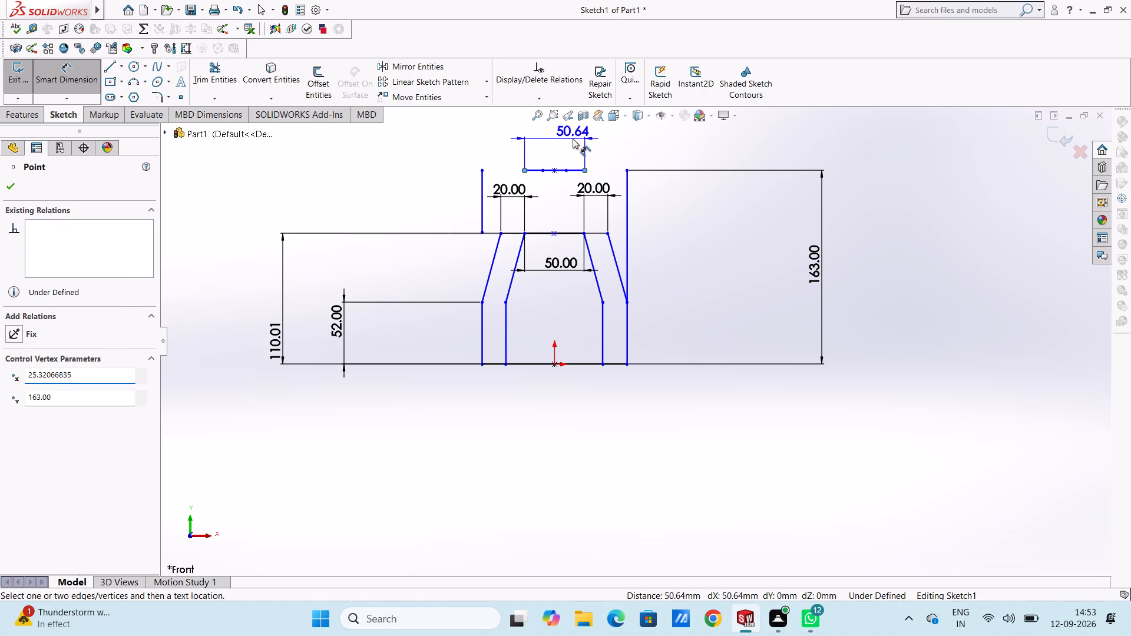
text(50)
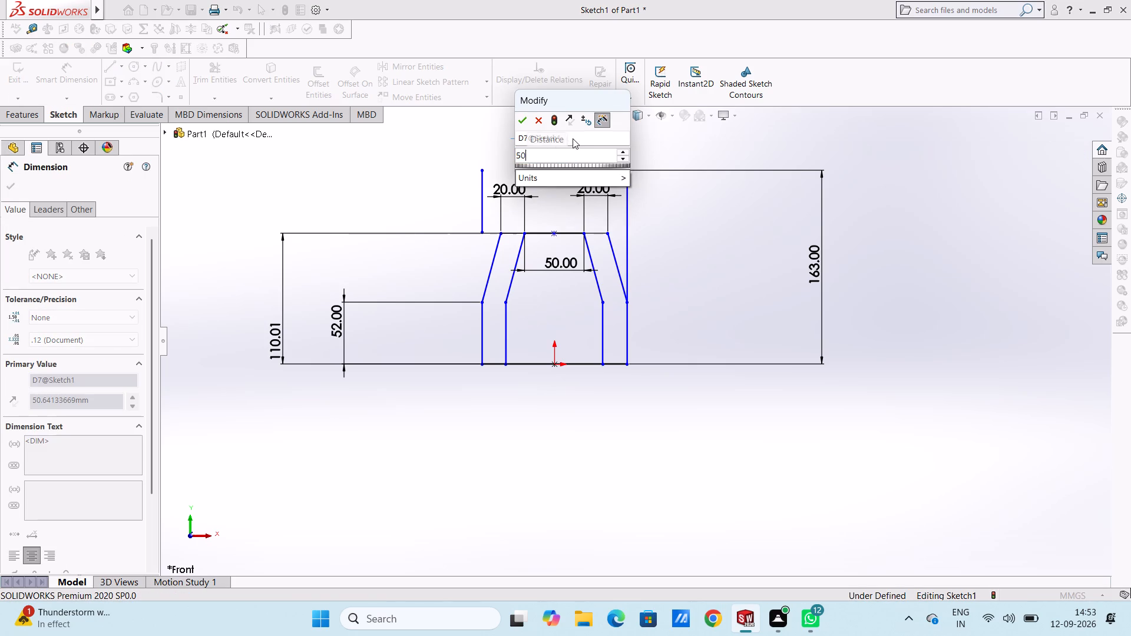
key(Return)
click(563, 147)
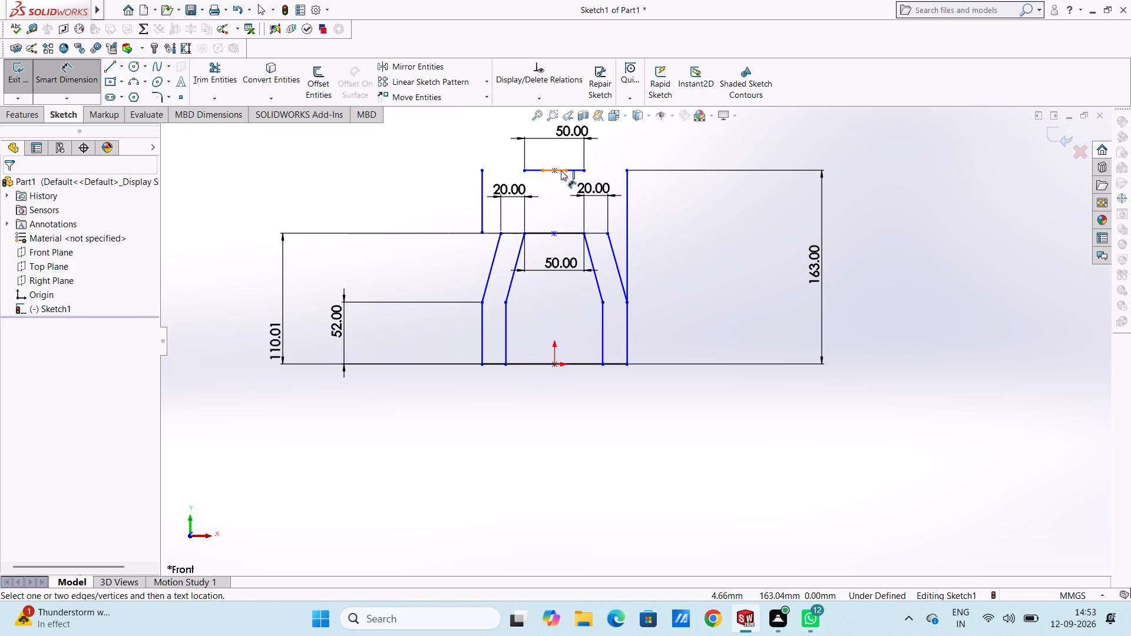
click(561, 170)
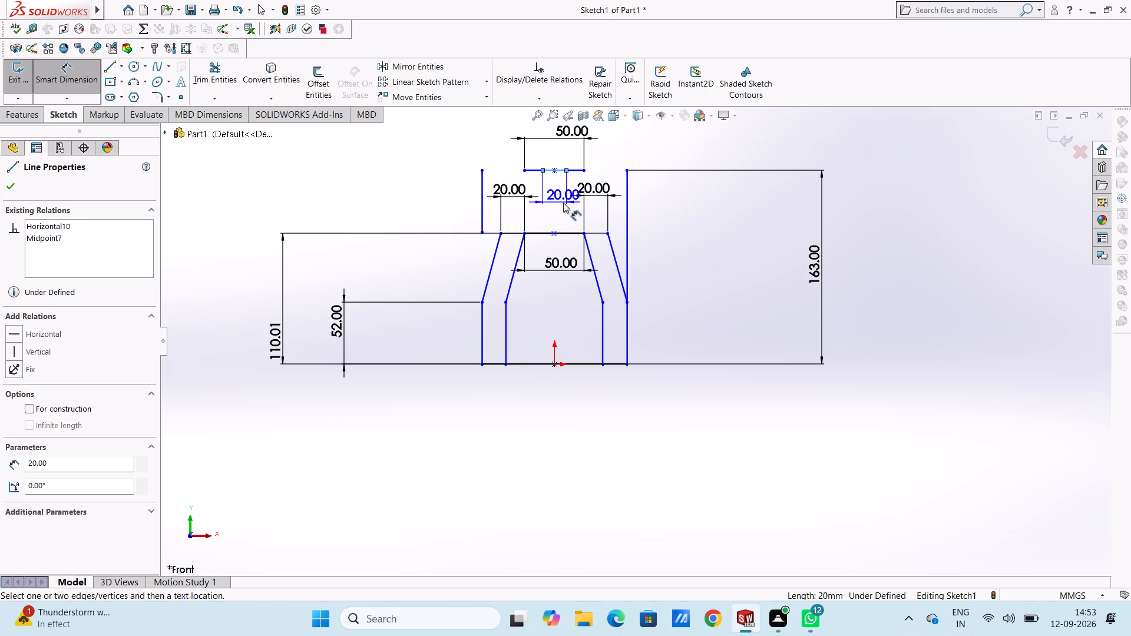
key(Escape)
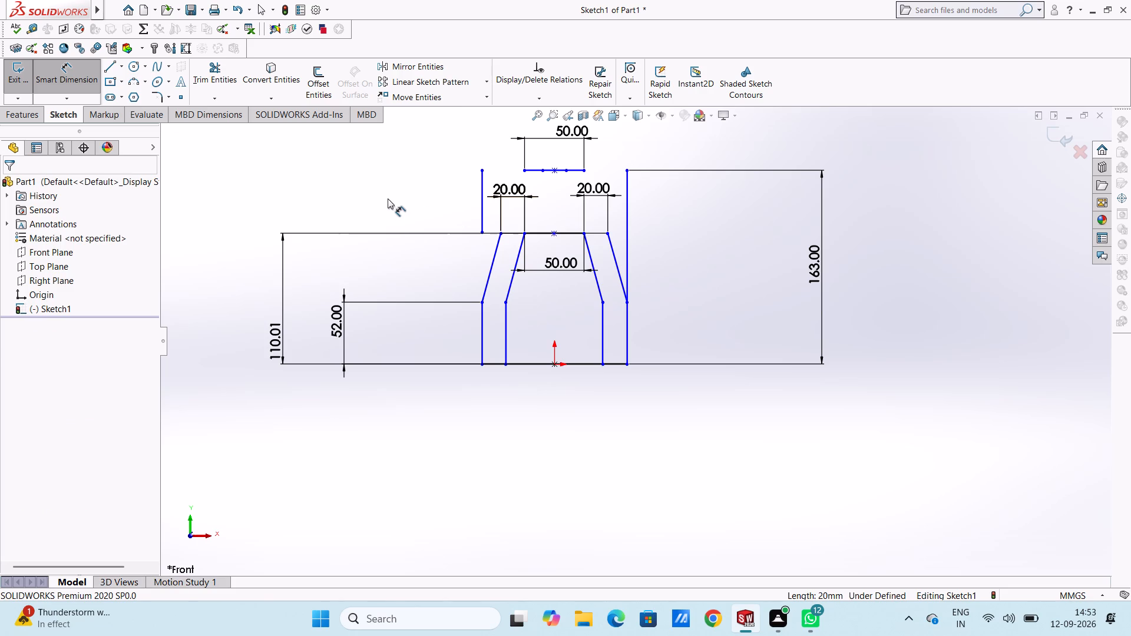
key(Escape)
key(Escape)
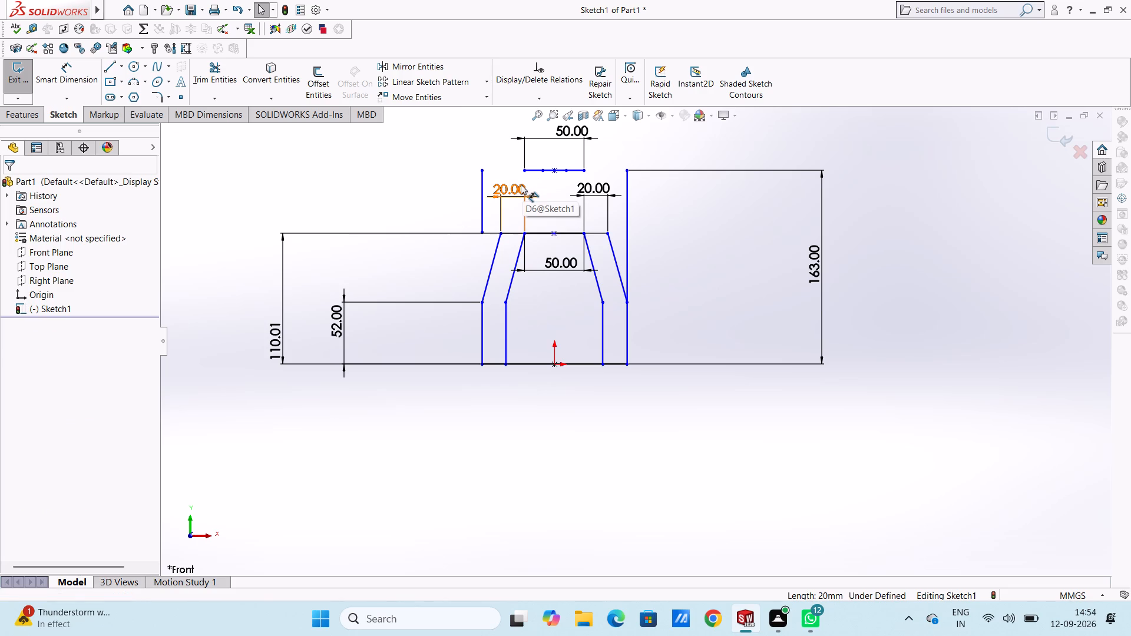
Move both 20 mm dimensions below the sloped lines, down between the lower vertical walls.
drag(521, 184, 535, 308)
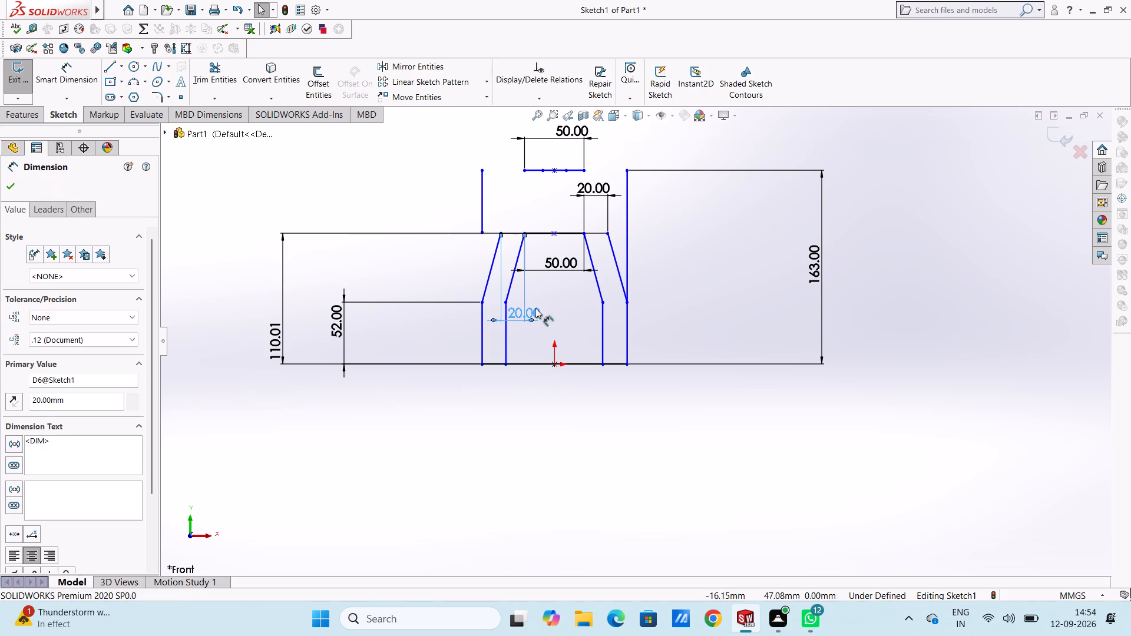
drag(601, 194, 602, 208)
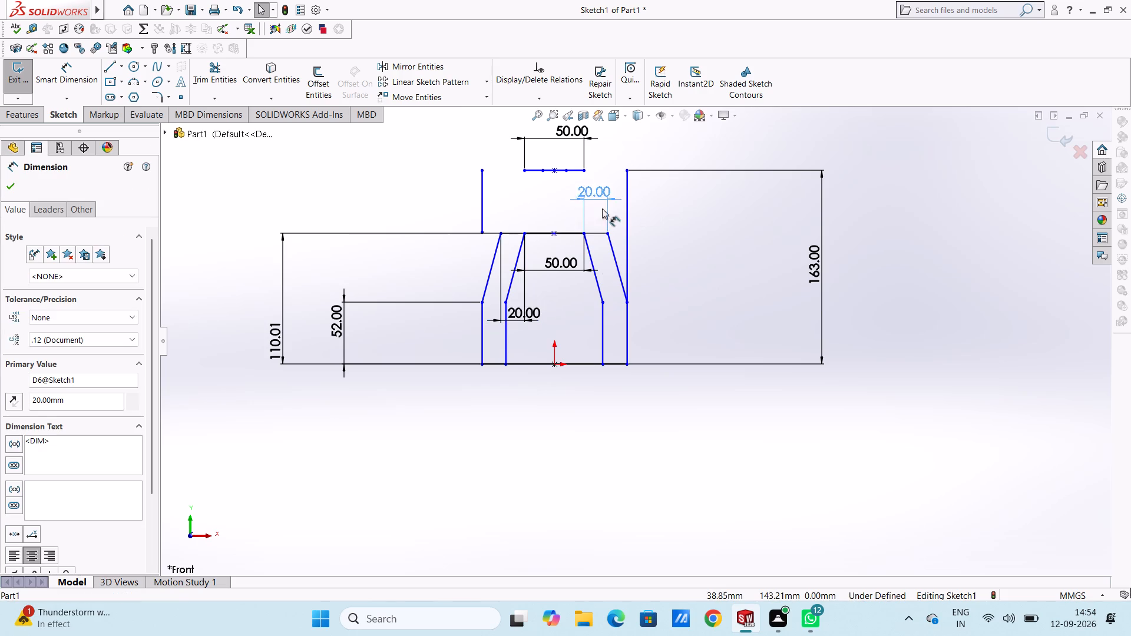
drag(602, 208, 606, 327)
key(Escape)
key(Escape)
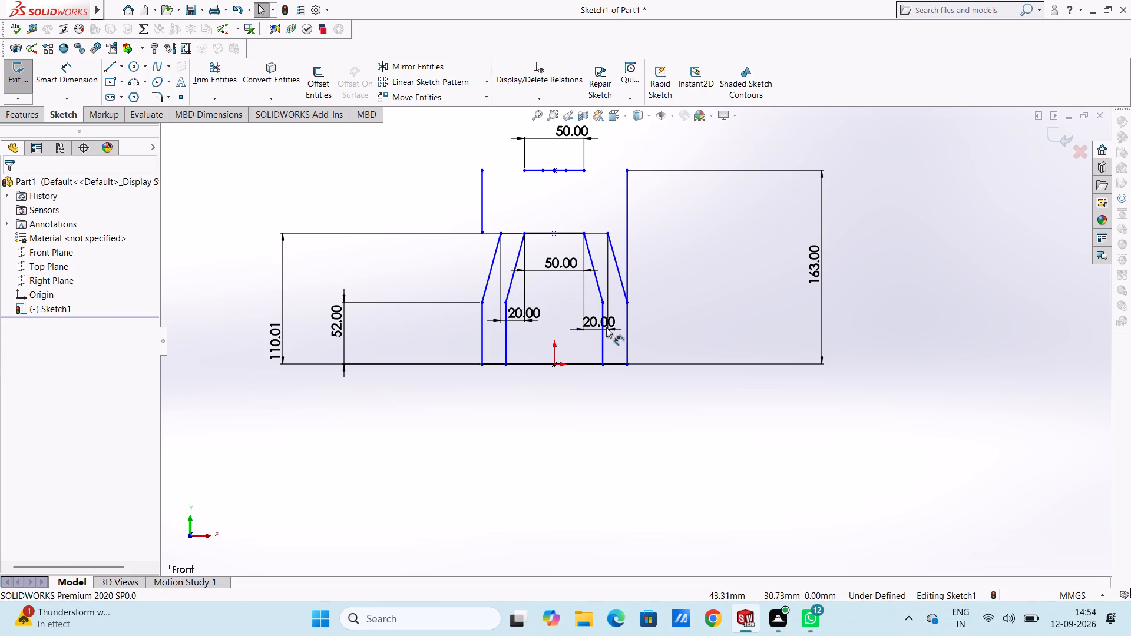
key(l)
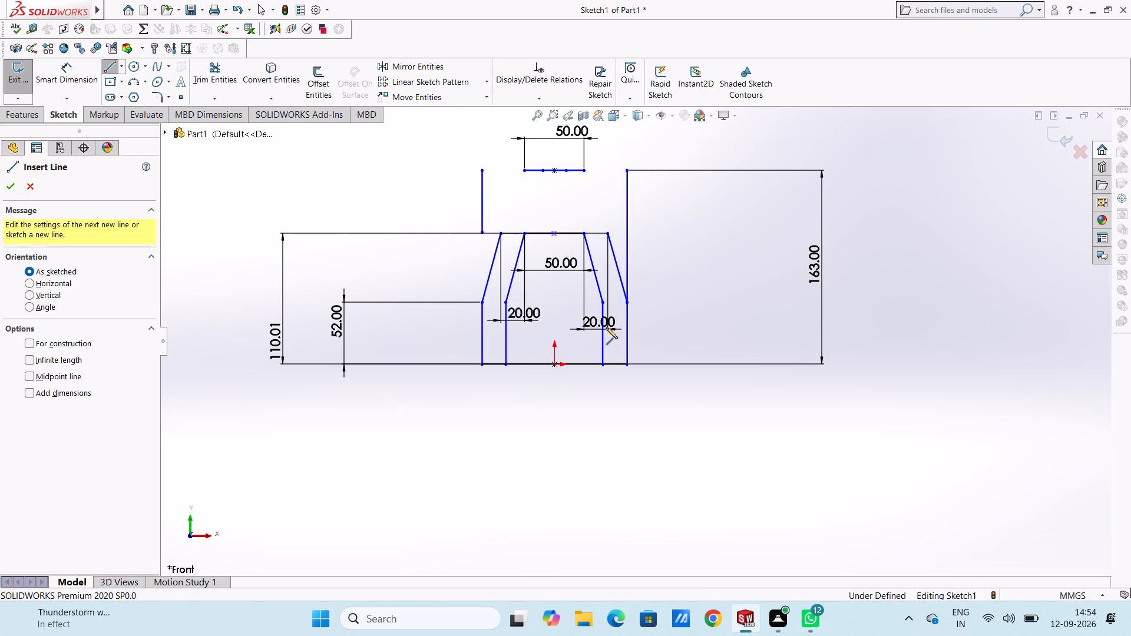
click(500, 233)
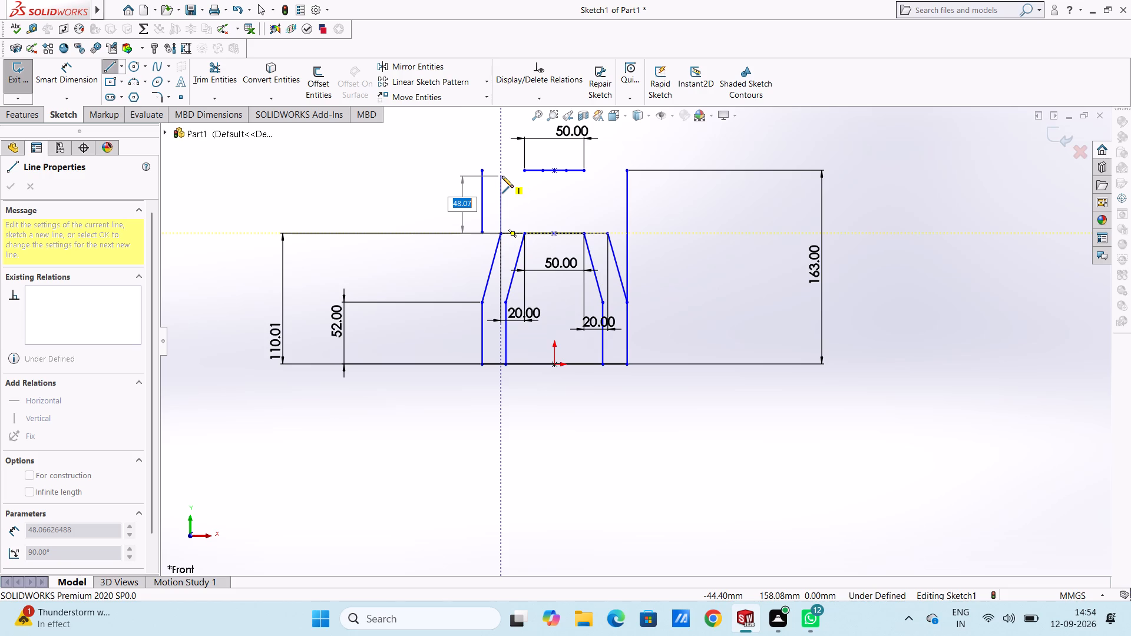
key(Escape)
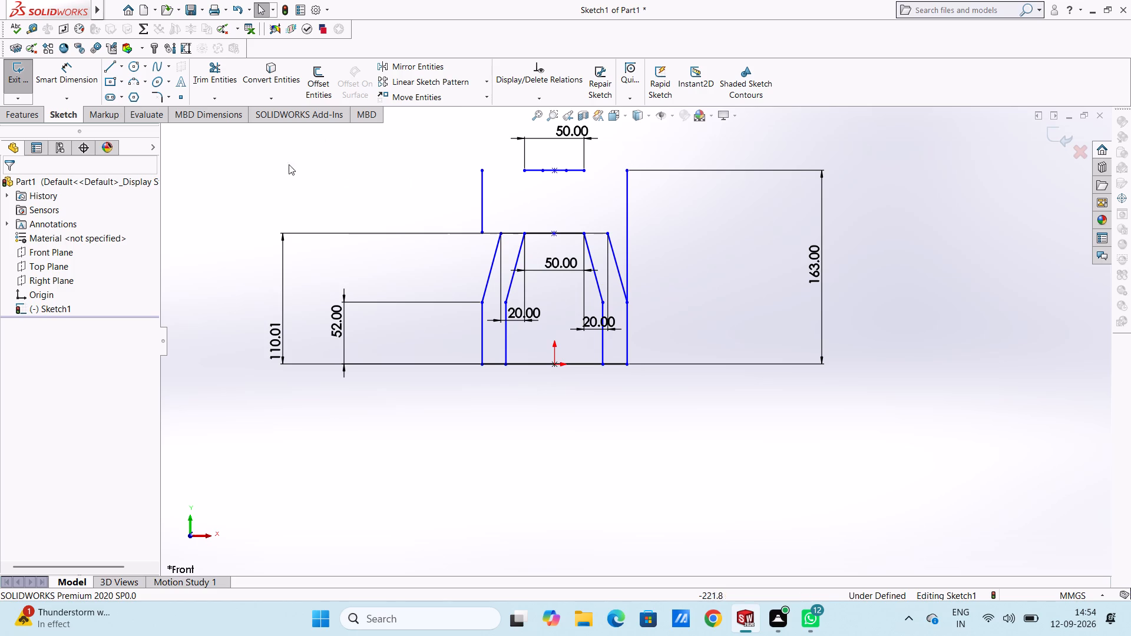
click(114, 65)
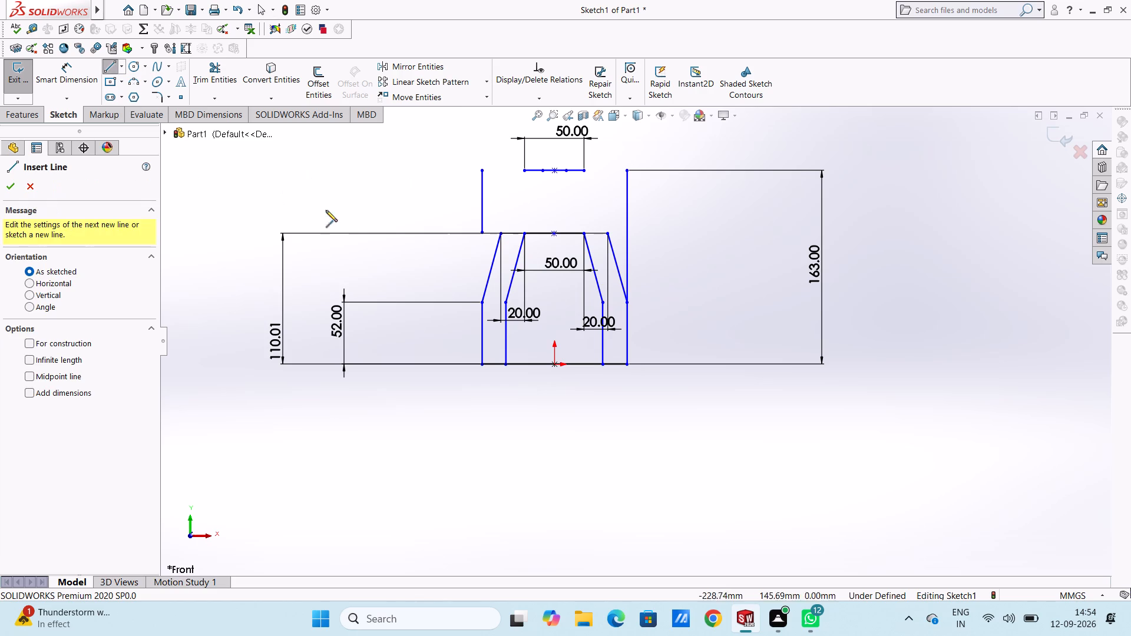
Dimension the vertical distance between the topmost line and the inner profile's top line to 62 mm, placing it left of the profile.
click(85, 71)
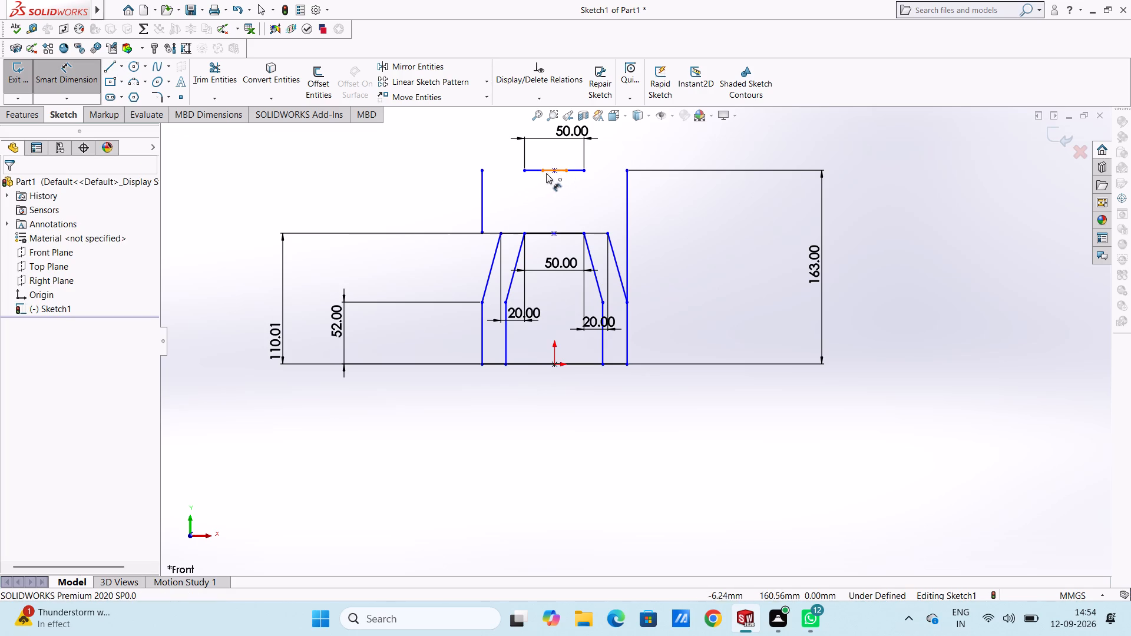
click(524, 170)
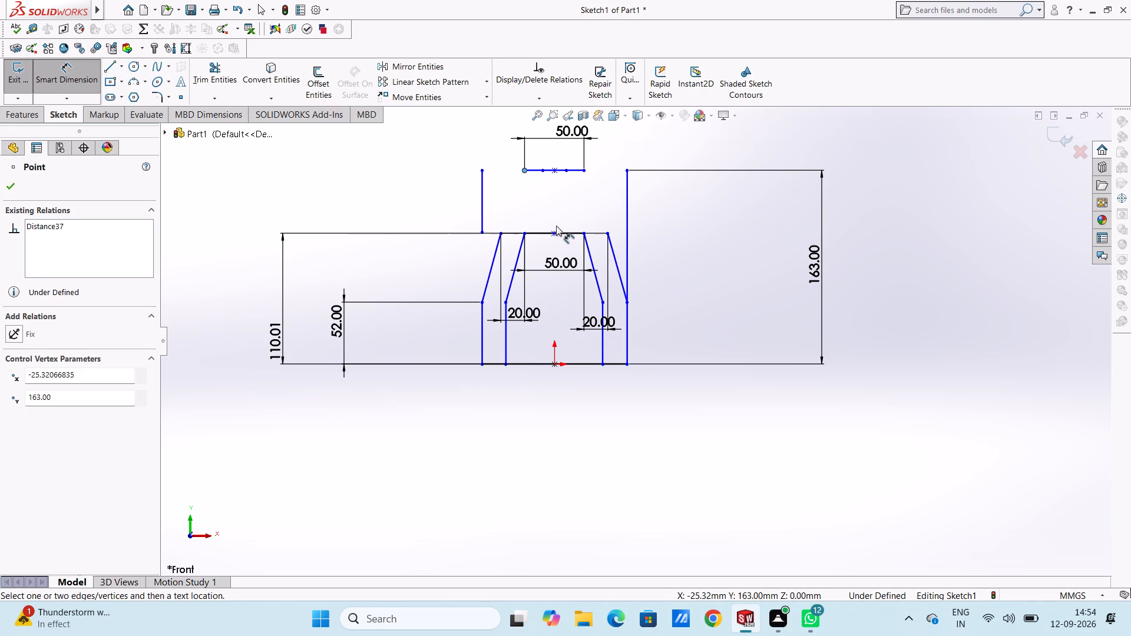
click(555, 232)
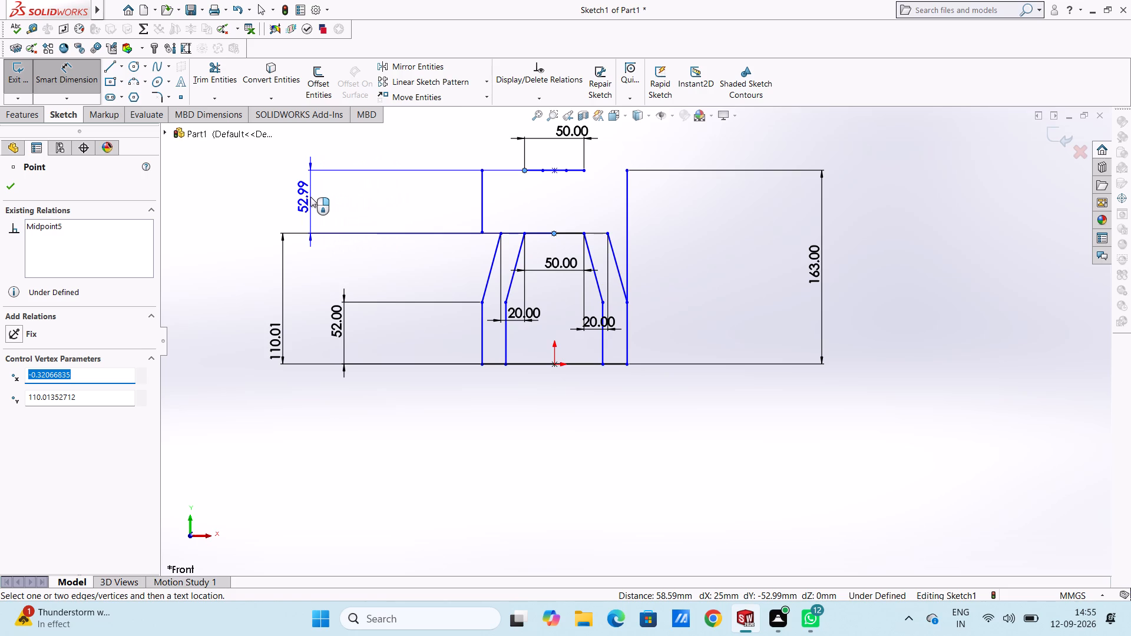
click(310, 197)
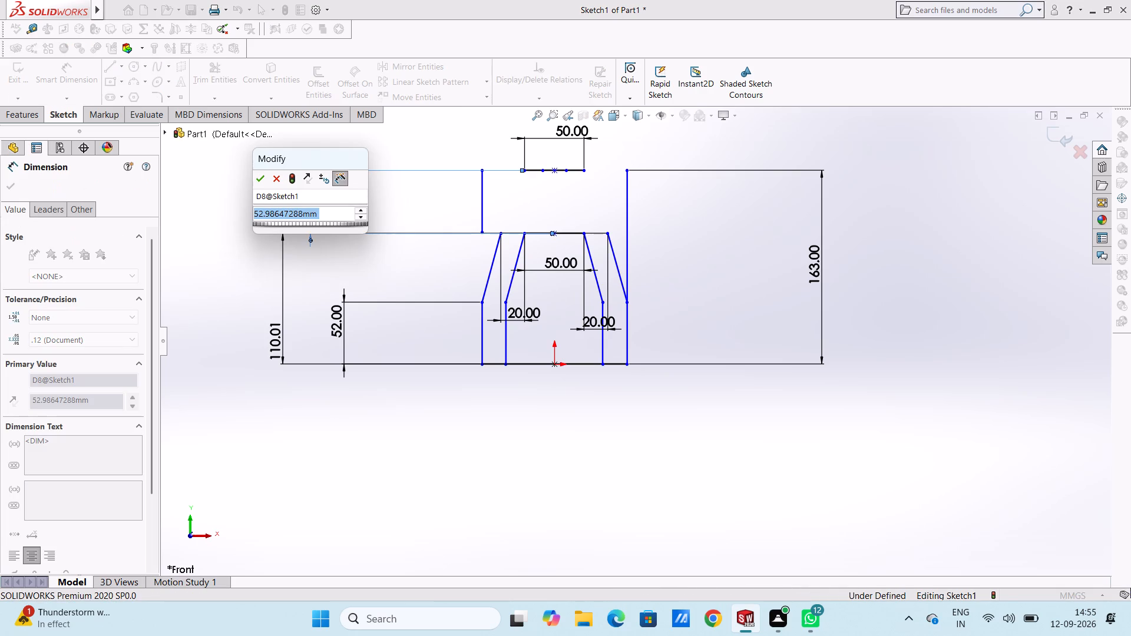
text(62)
key(Return)
click(427, 197)
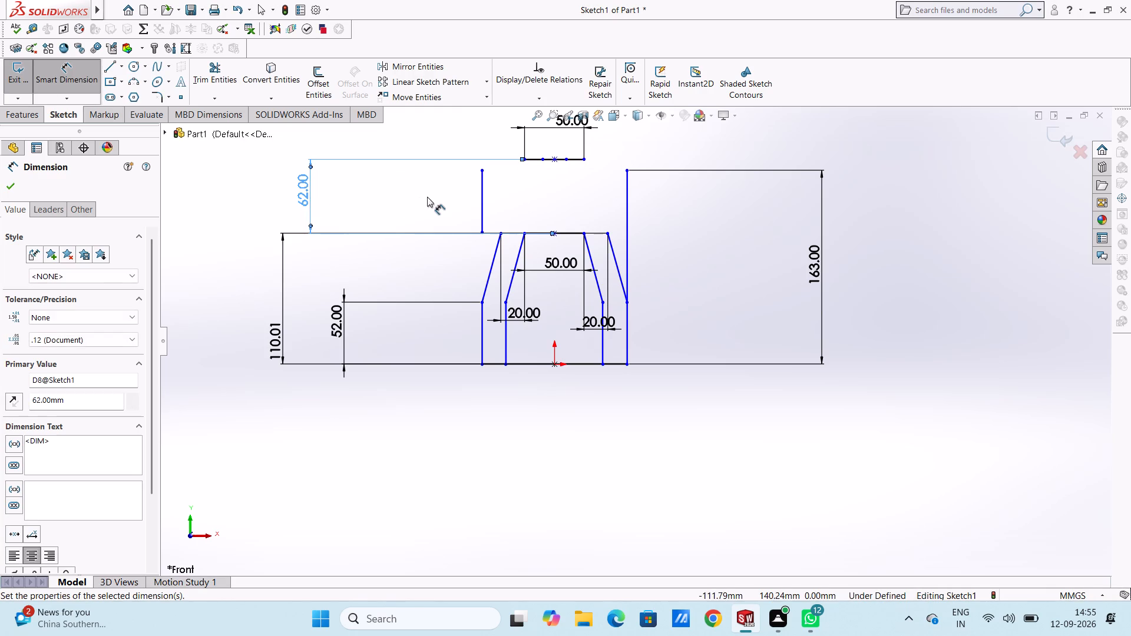
key(Escape)
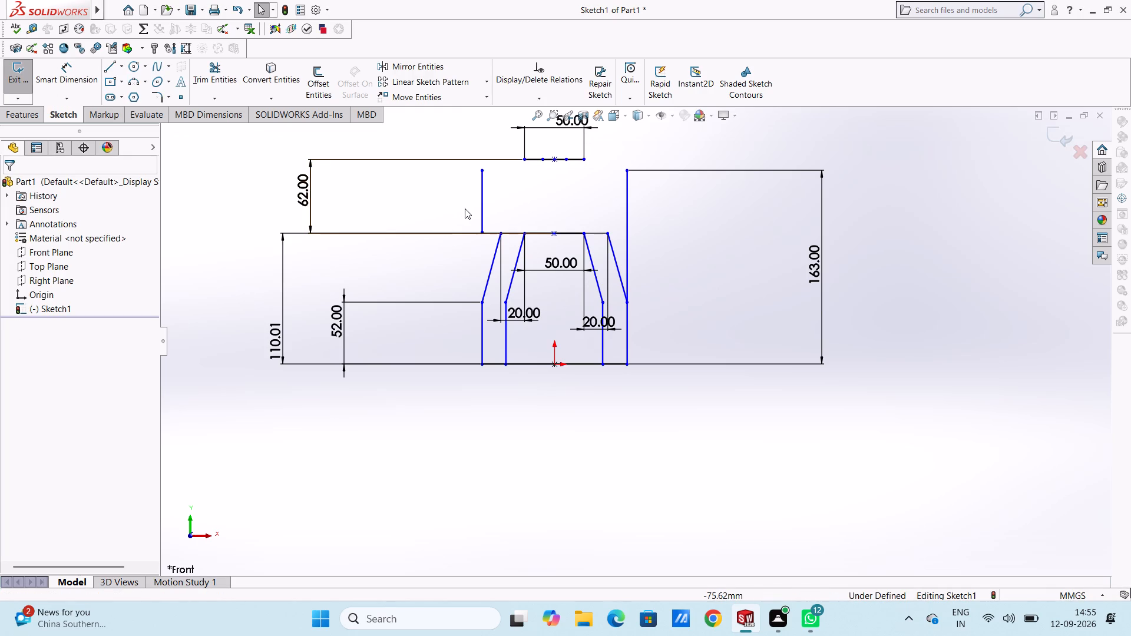
Draw stepped lines on both sides from the outer slopes' upper ends: about 53 mm up, 20 mm inward, about 9 mm up to the top line.
key(l)
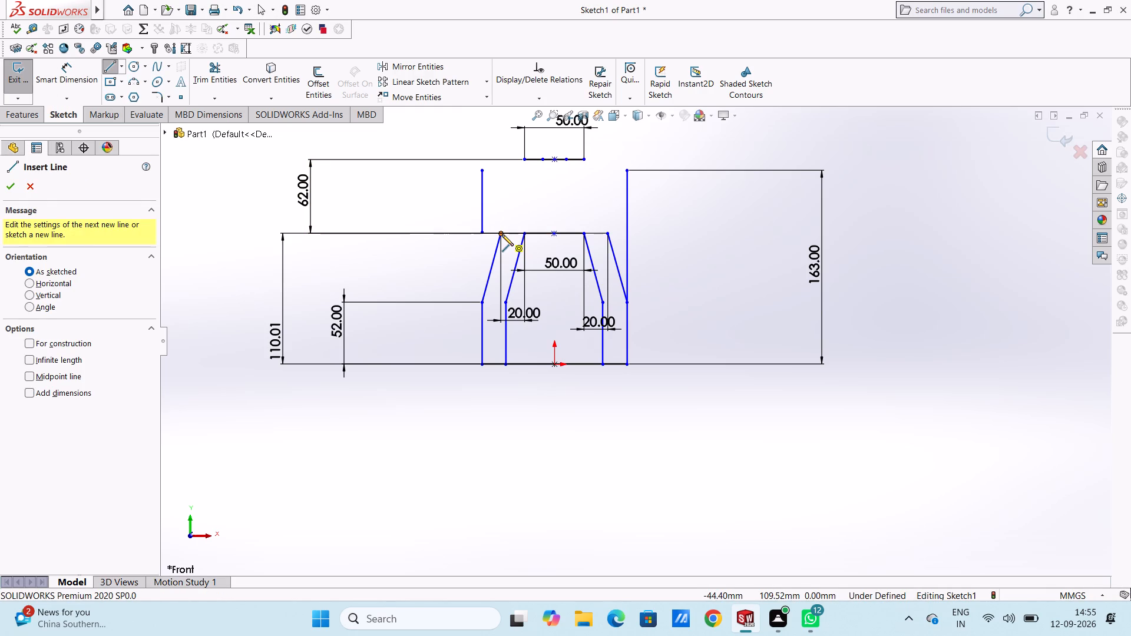
click(502, 235)
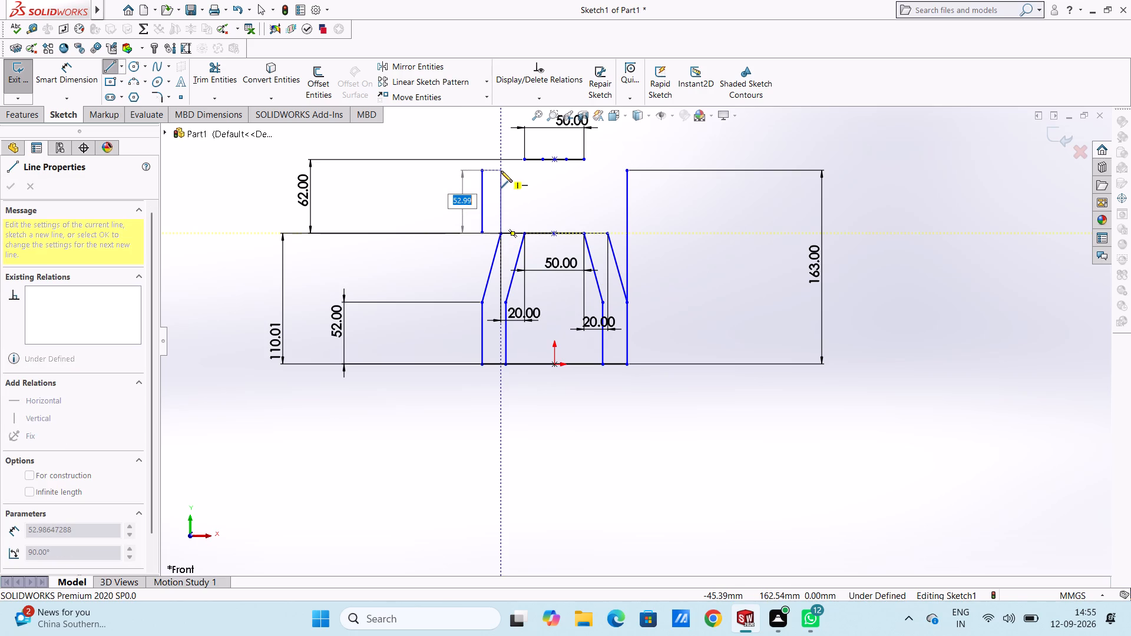
click(501, 171)
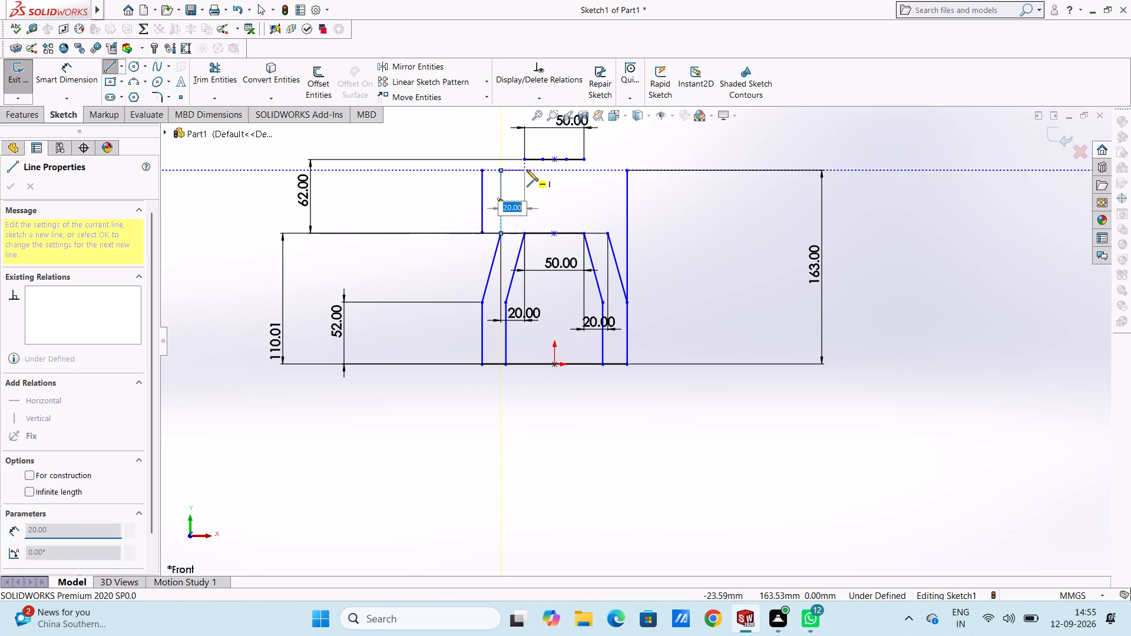
click(527, 170)
click(525, 160)
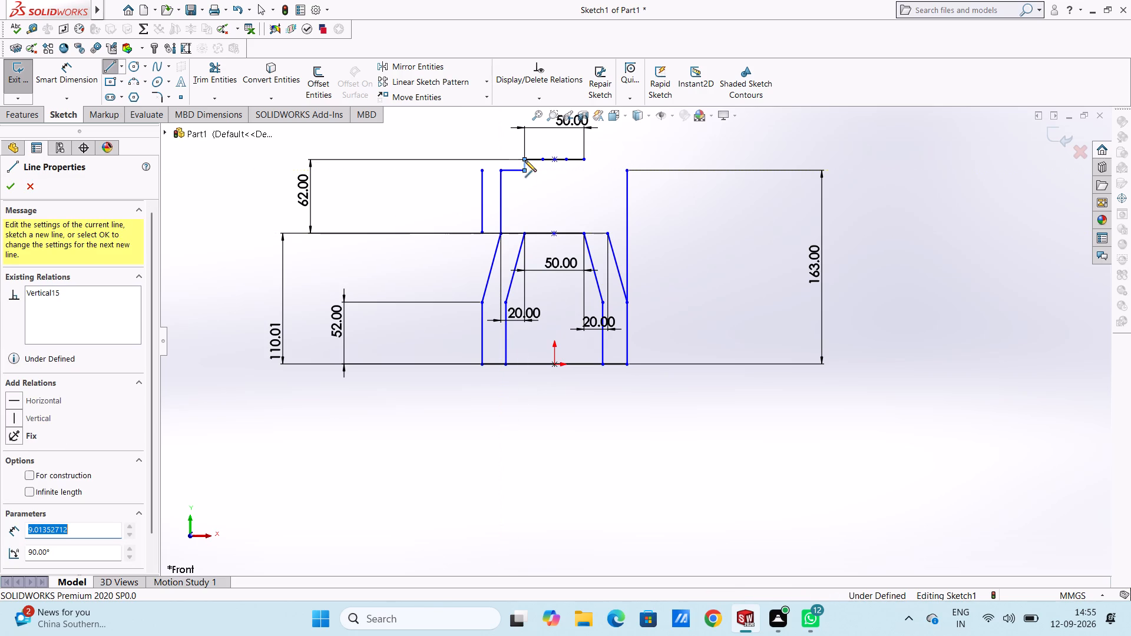
click(586, 160)
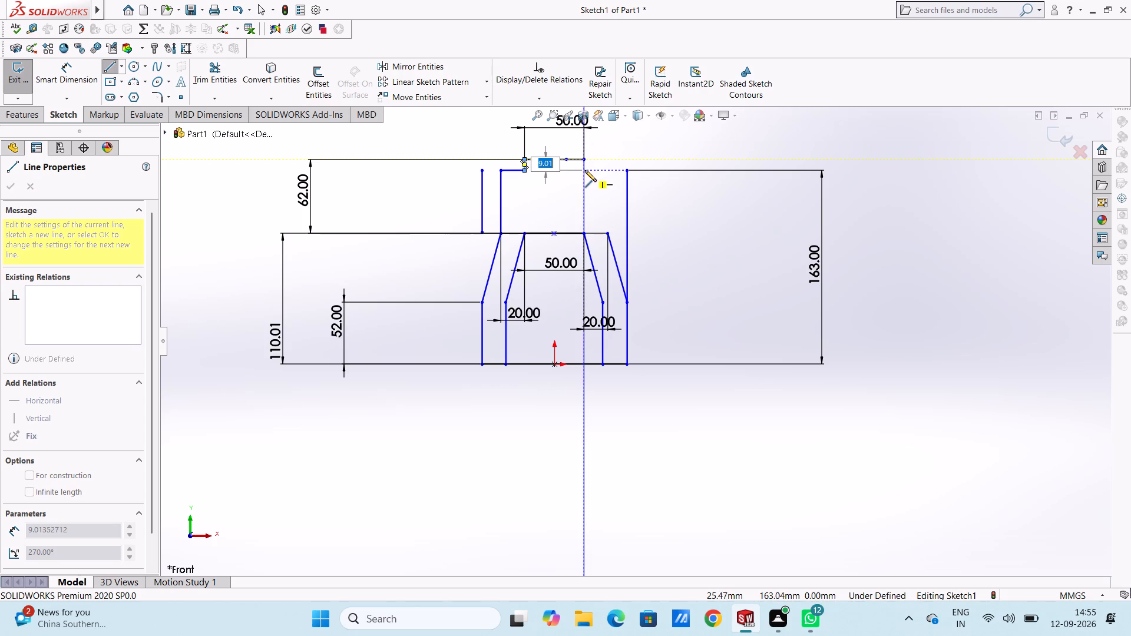
click(585, 170)
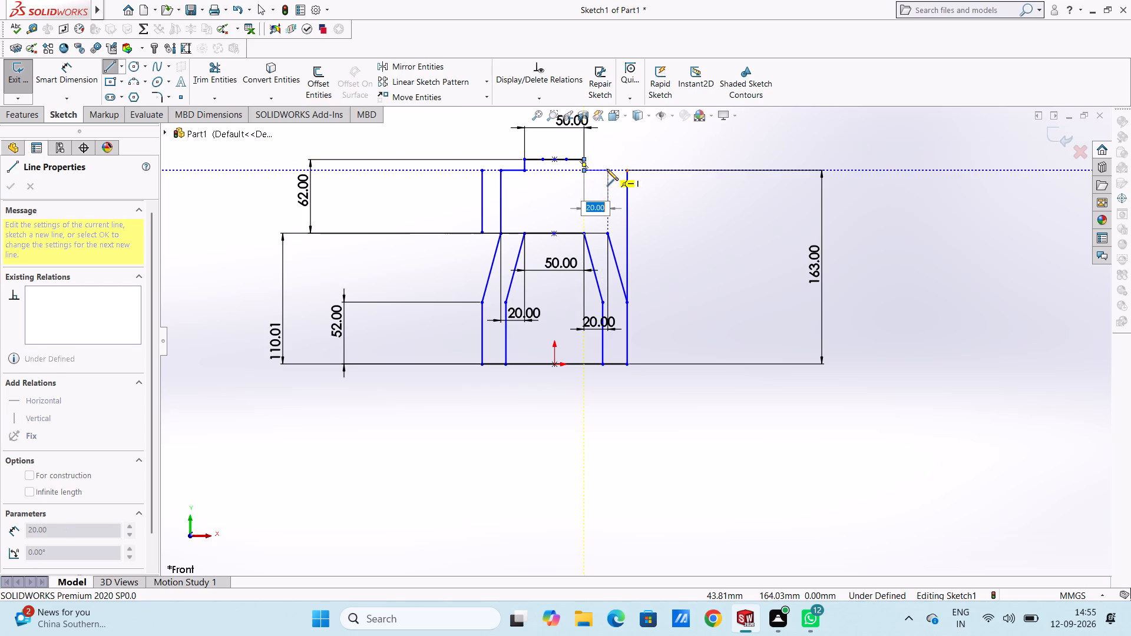
click(607, 169)
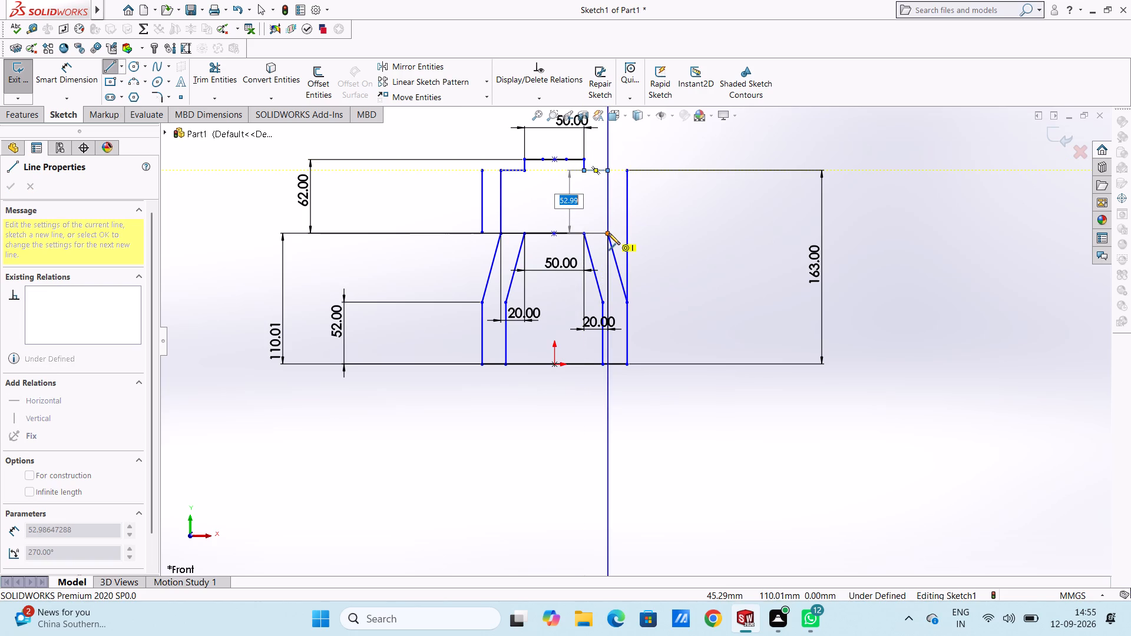
click(609, 233)
key(Escape)
key(Escape)
key(Escape)
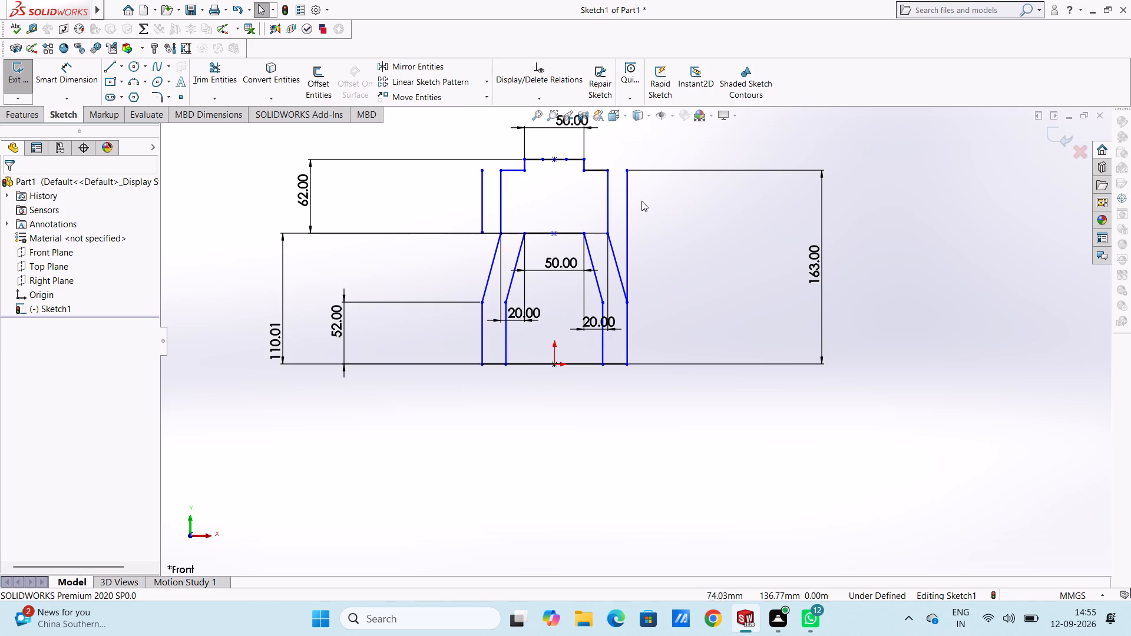
Fillet the two outer shoulder corners of the upper section with a 10 mm radius.
ctrl+scroll(644, 194, down, 3)
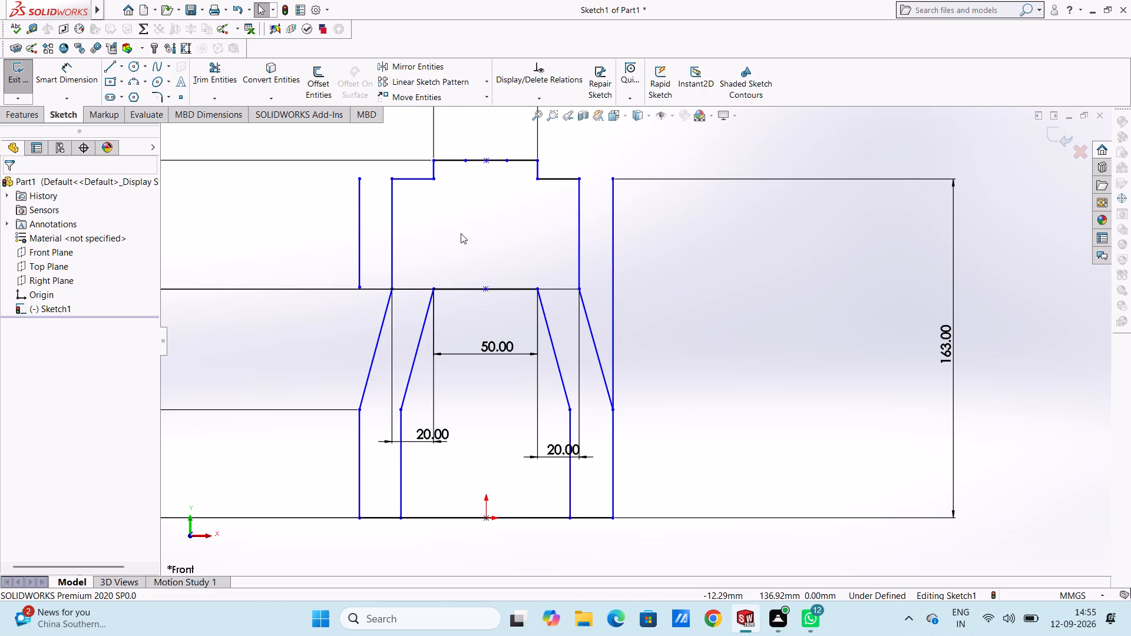
click(158, 100)
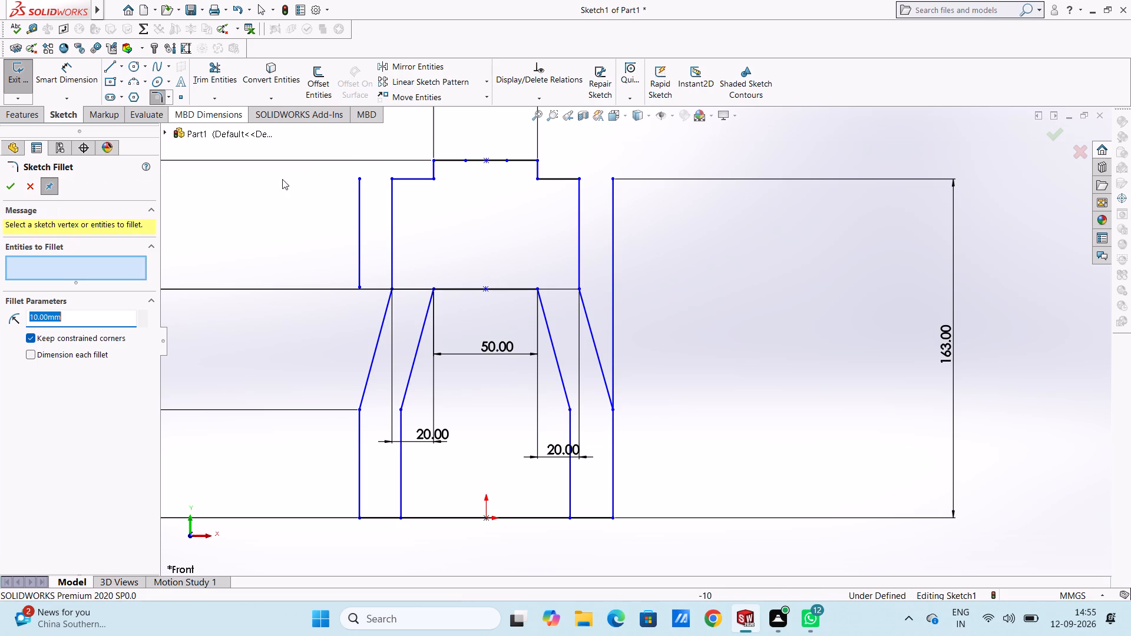
click(392, 180)
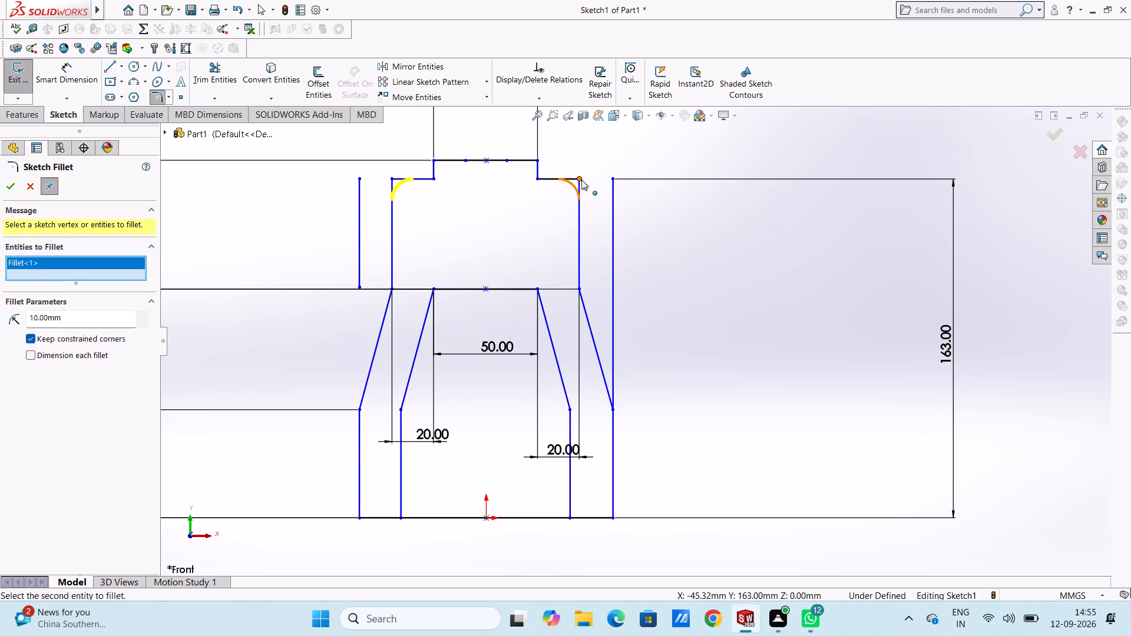
click(581, 180)
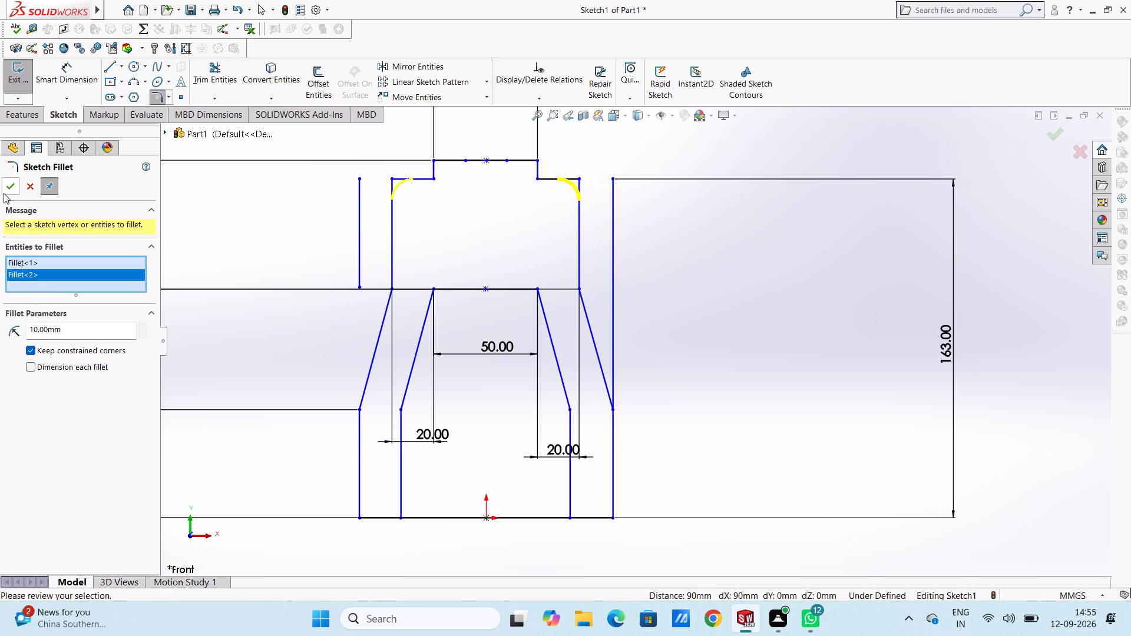
click(5, 191)
click(220, 244)
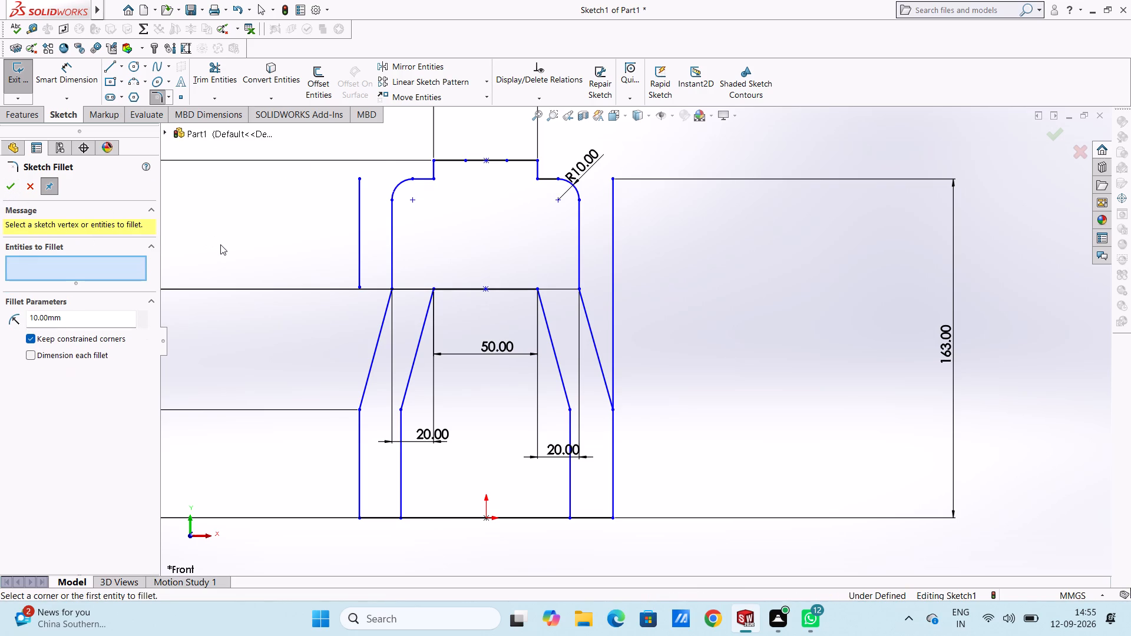
Delete the detached vertical line left of the upper section and the full-height 163 mm vertical line on the right side.
ctrl+scroll(220, 244, up, 4)
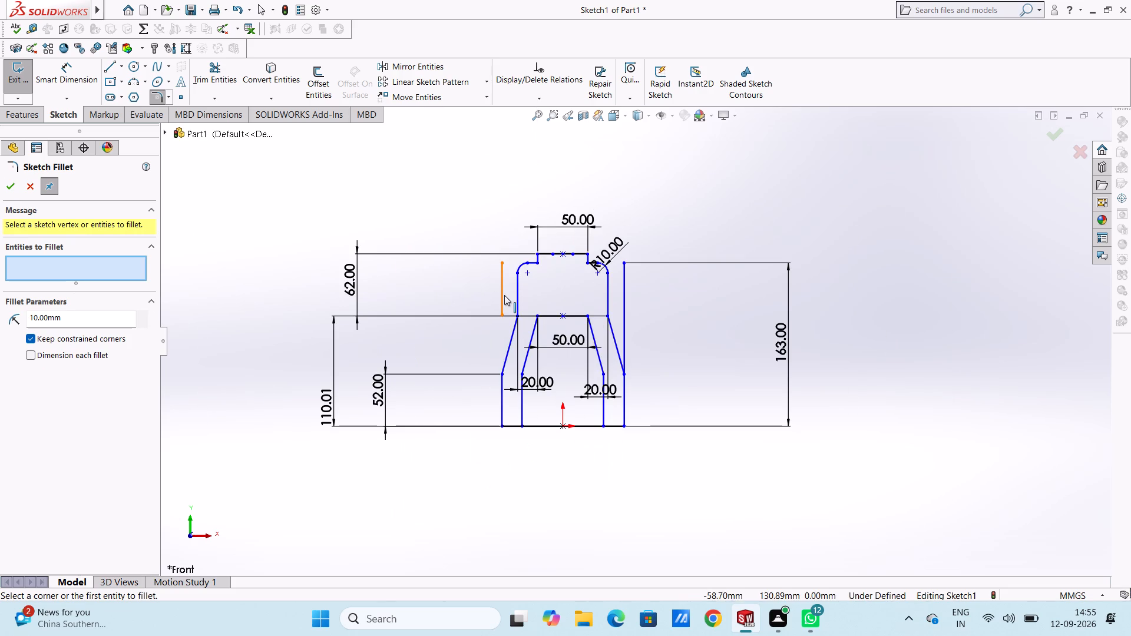
click(504, 295)
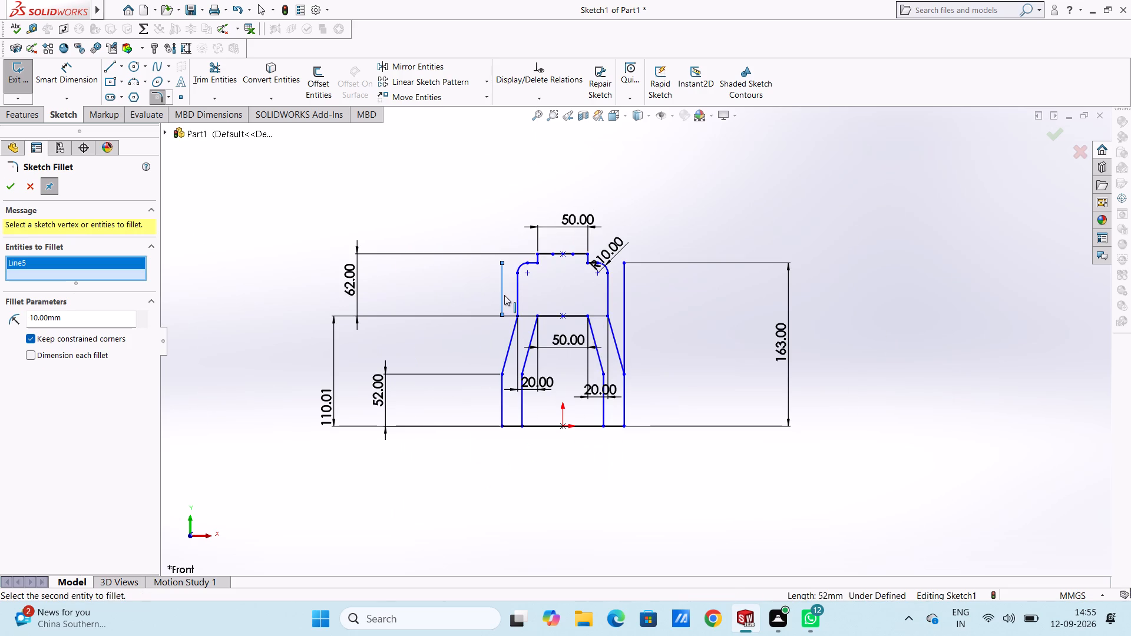
key(Delete)
key(Delete)
key(Escape)
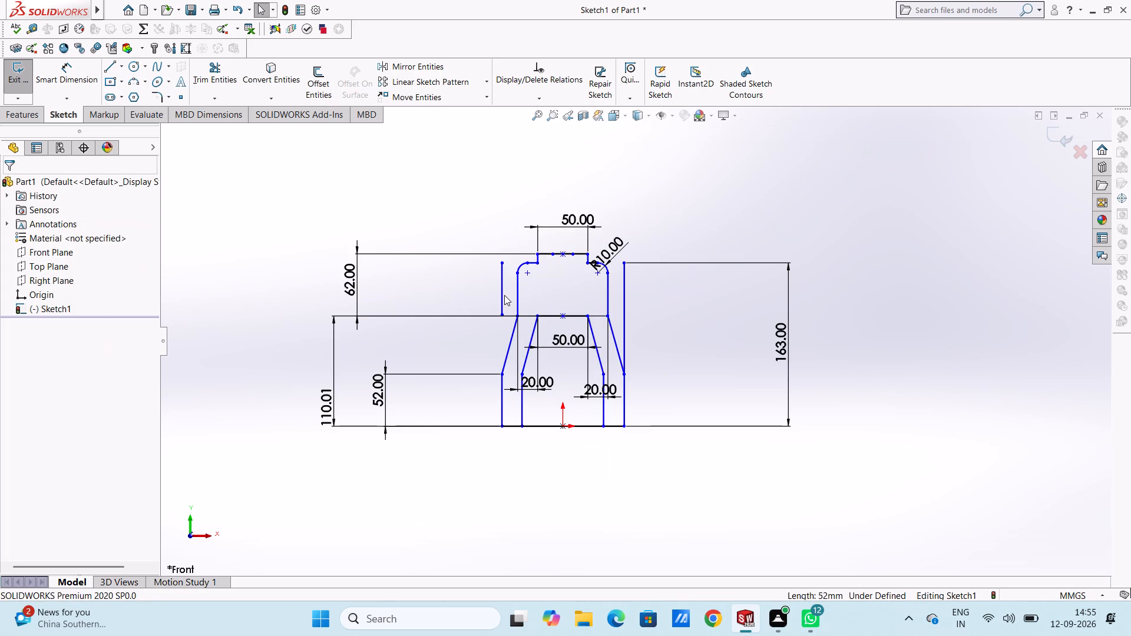
click(502, 292)
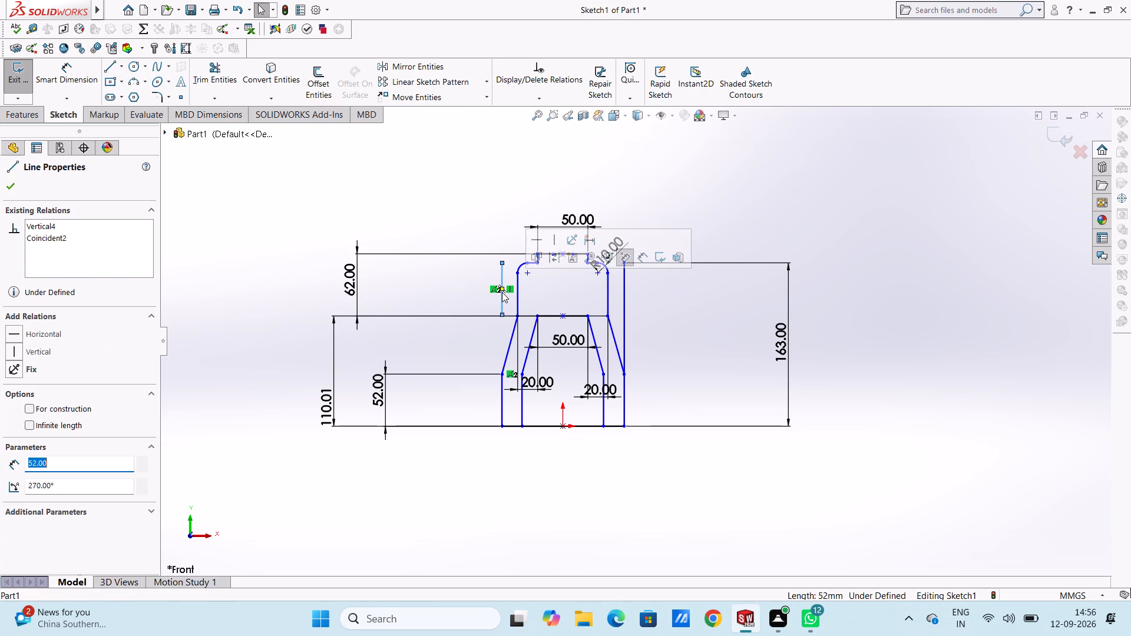
key(Delete)
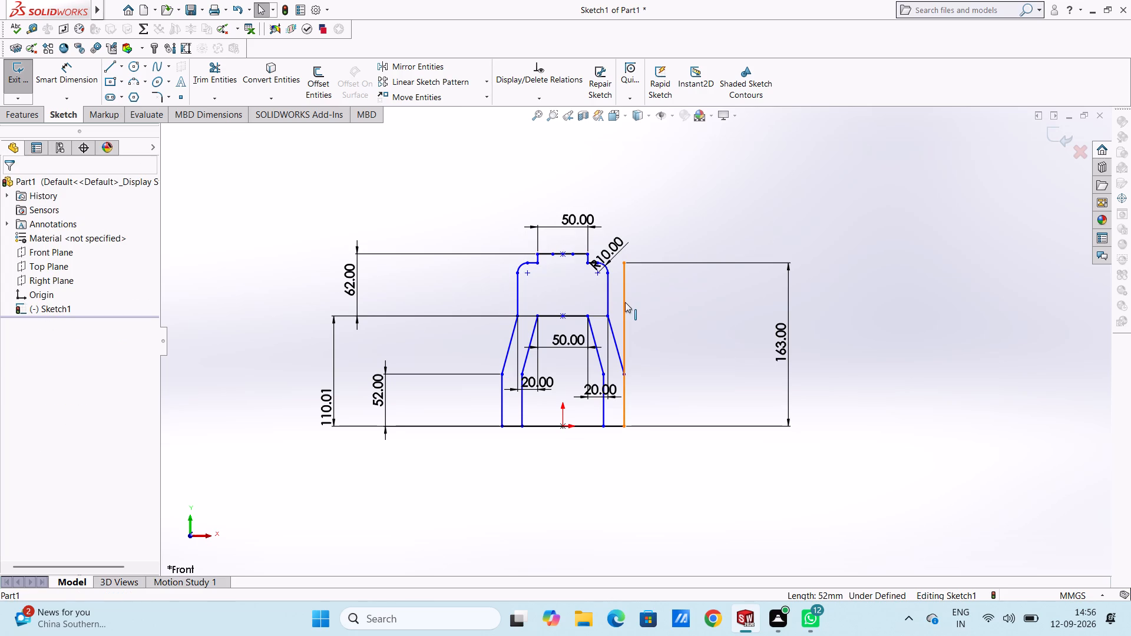
click(625, 302)
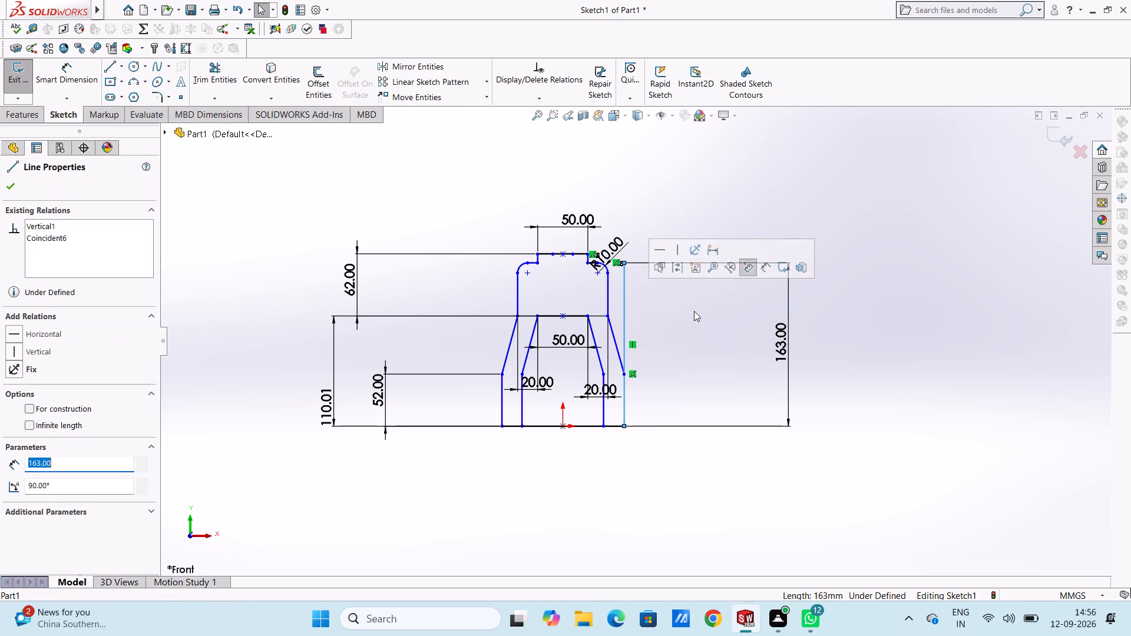
key(Delete)
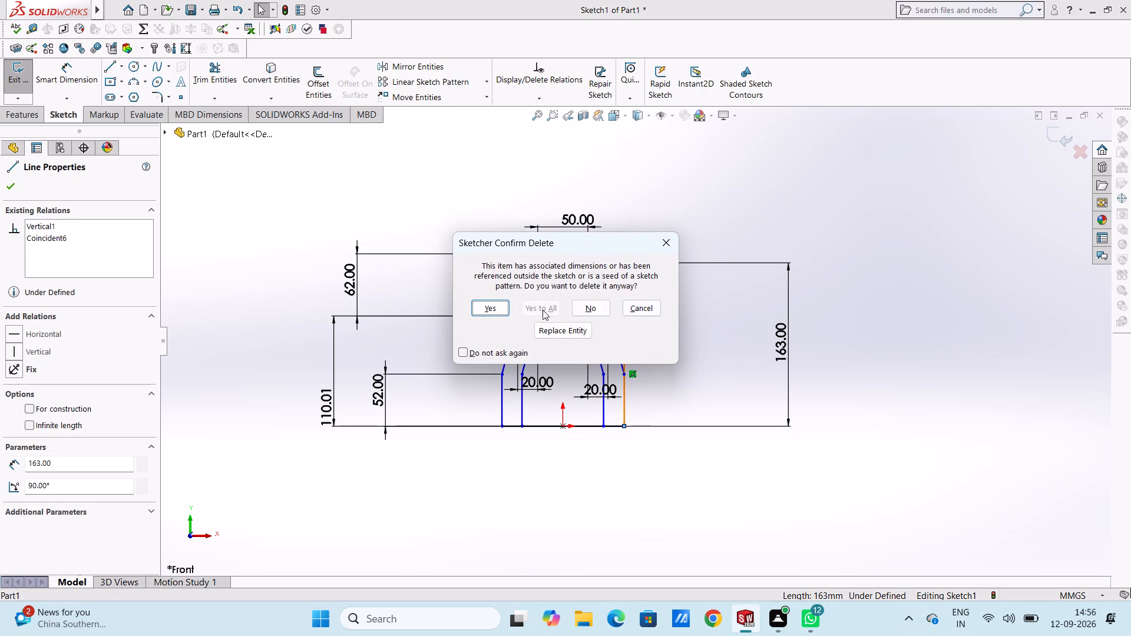
click(492, 309)
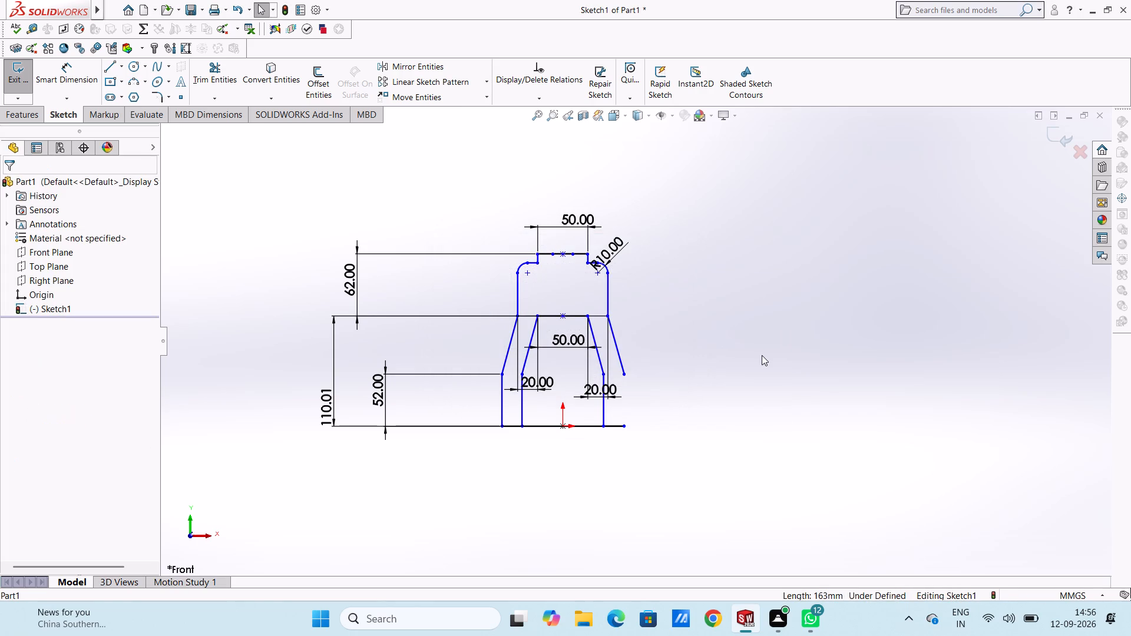
Draw a 52 mm vertical line from the right outer slope's lower end down to the base line's right end.
key(l)
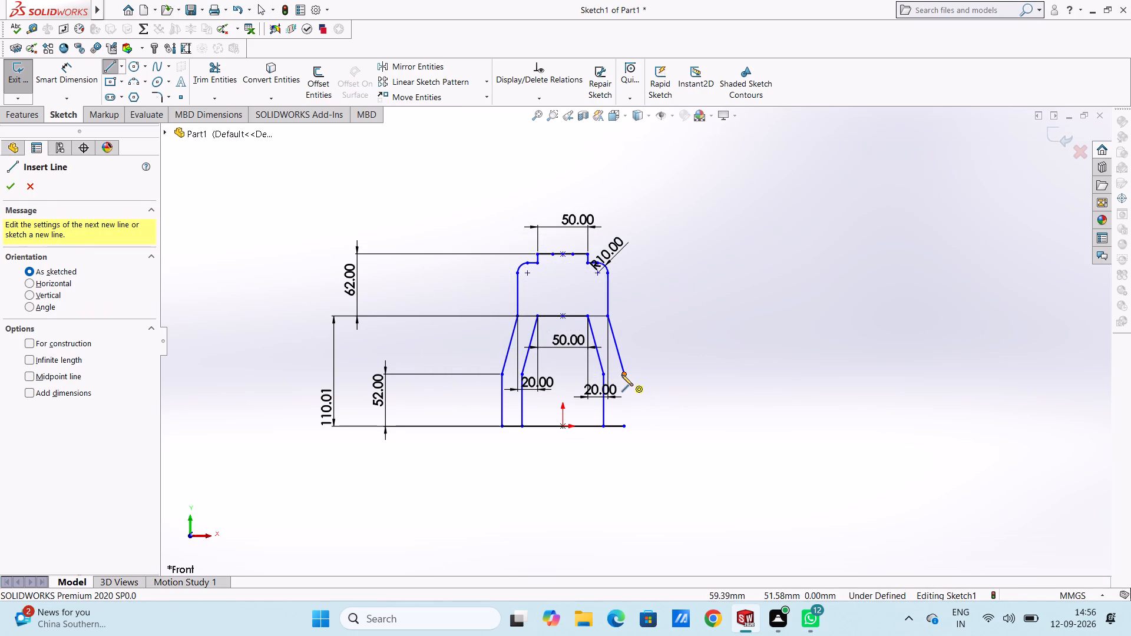
click(625, 373)
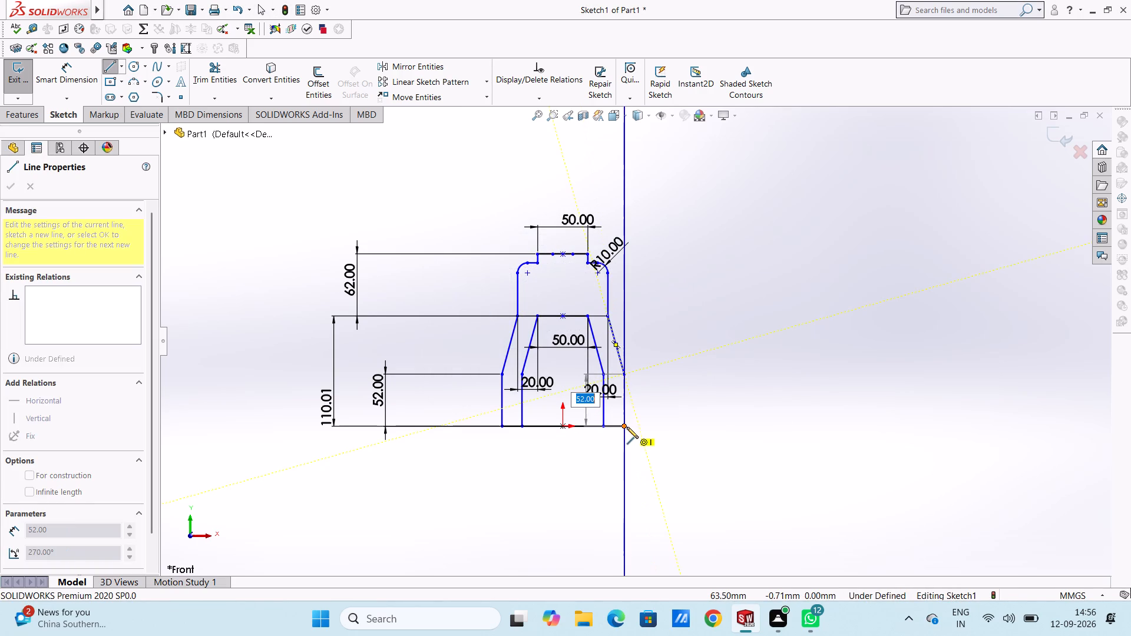
click(626, 427)
key(Escape)
key(Escape)
key(Escape)
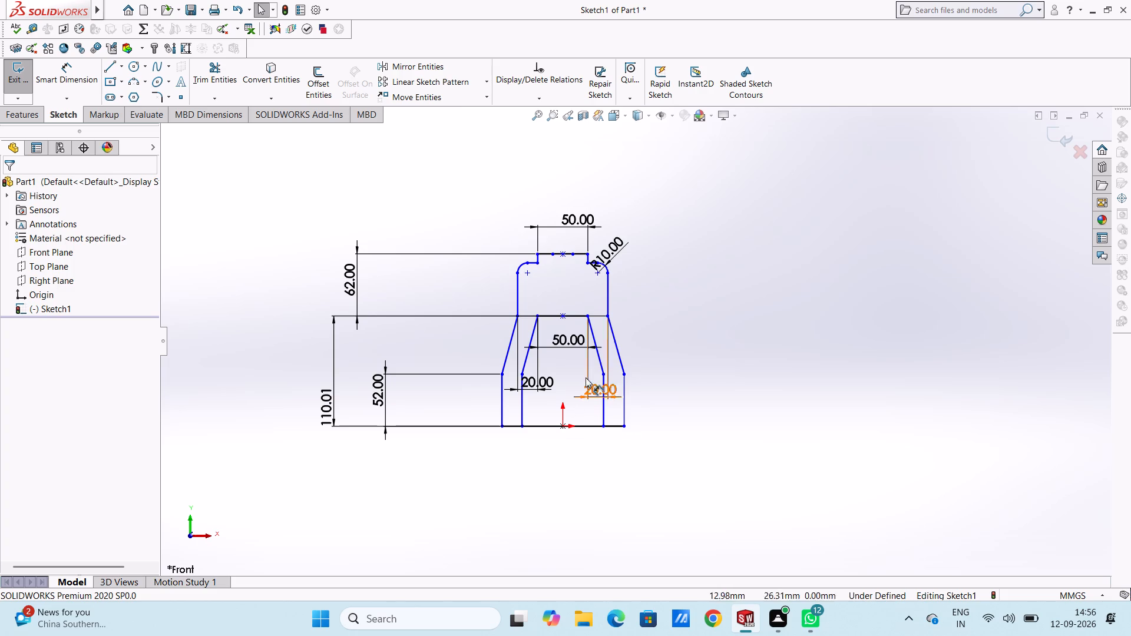
Draw connected lines from the left inner slope's upper end: 33 mm up, 50 mm across, and down to the right inner slope's upper end.
ctrl+scroll(671, 272, down, 5)
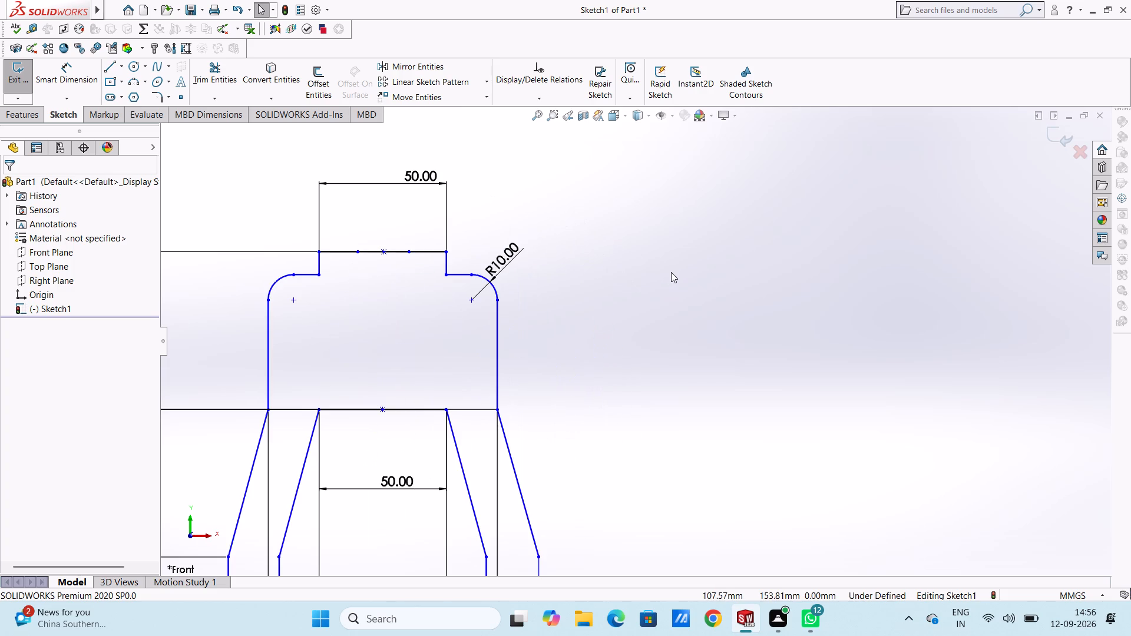
ctrl+scroll(671, 272, up, 5)
key(l)
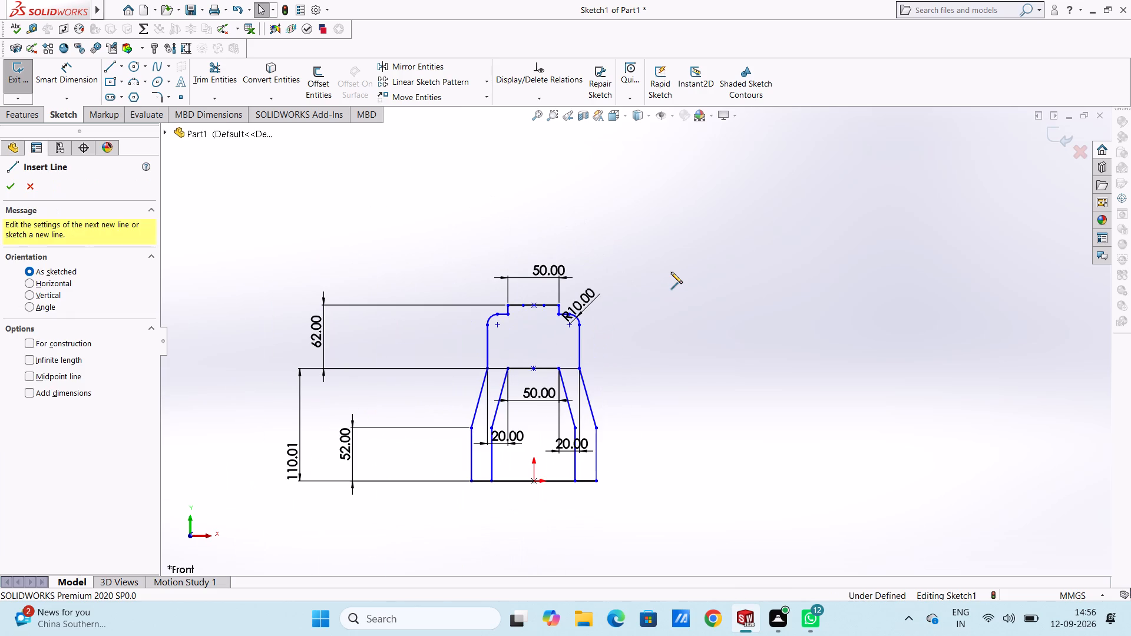
click(508, 367)
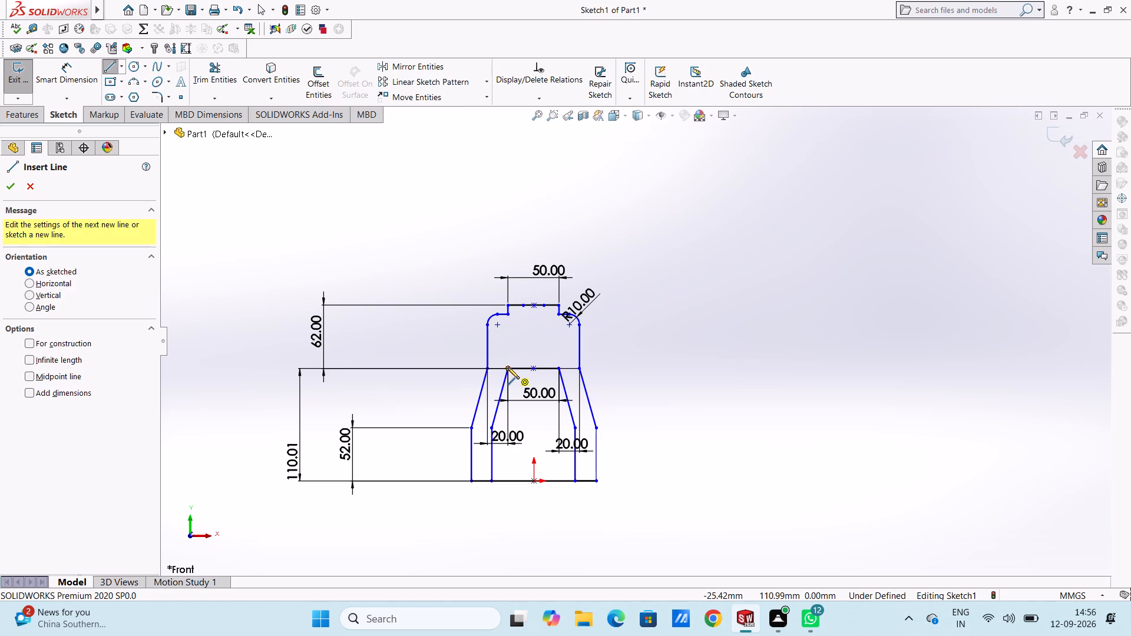
click(508, 367)
click(507, 368)
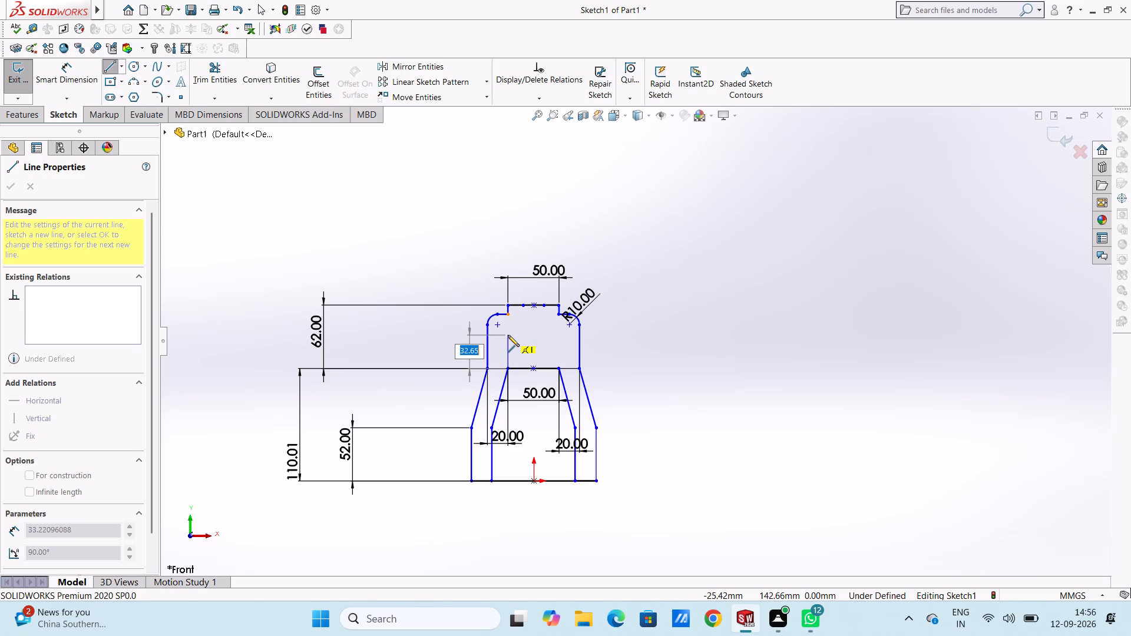
text(33)
key(Return)
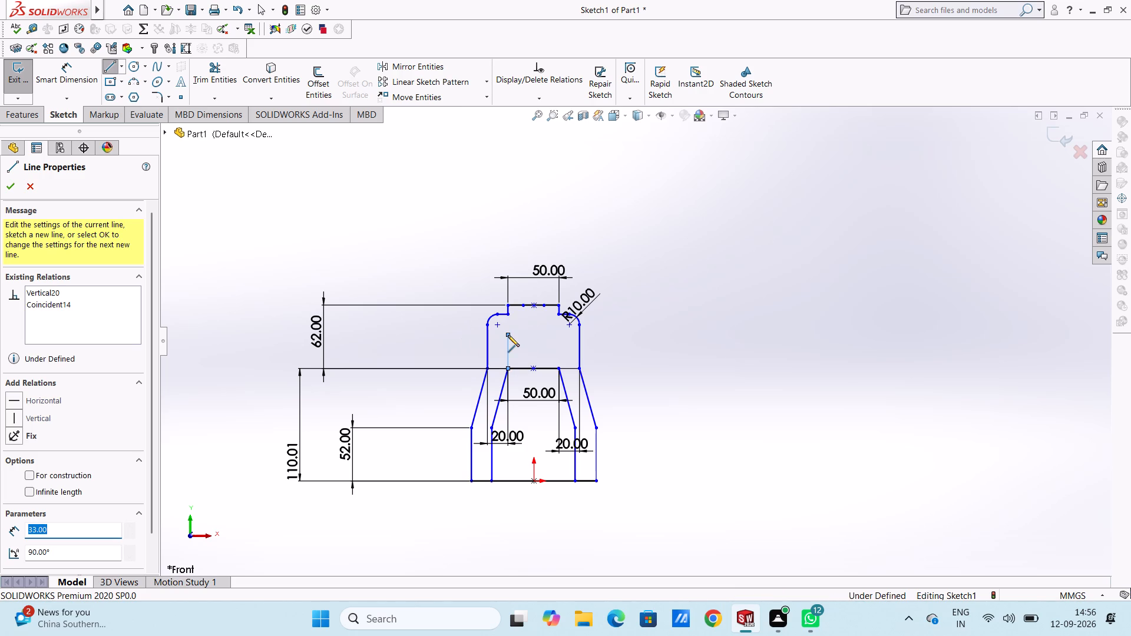
click(557, 333)
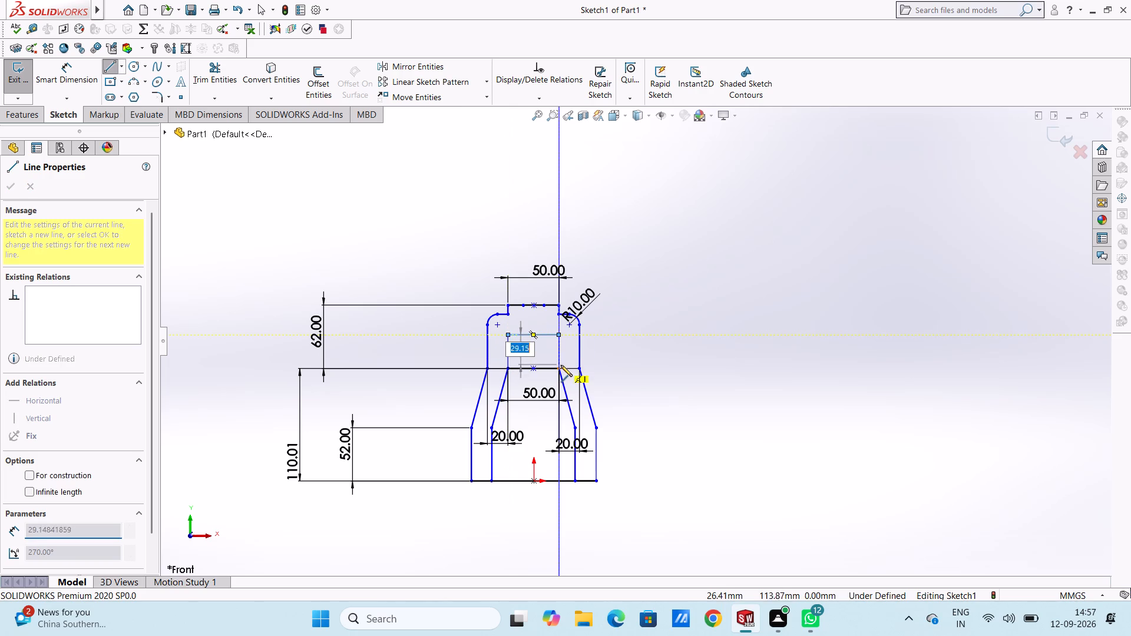
click(560, 367)
key(Escape)
key(Escape)
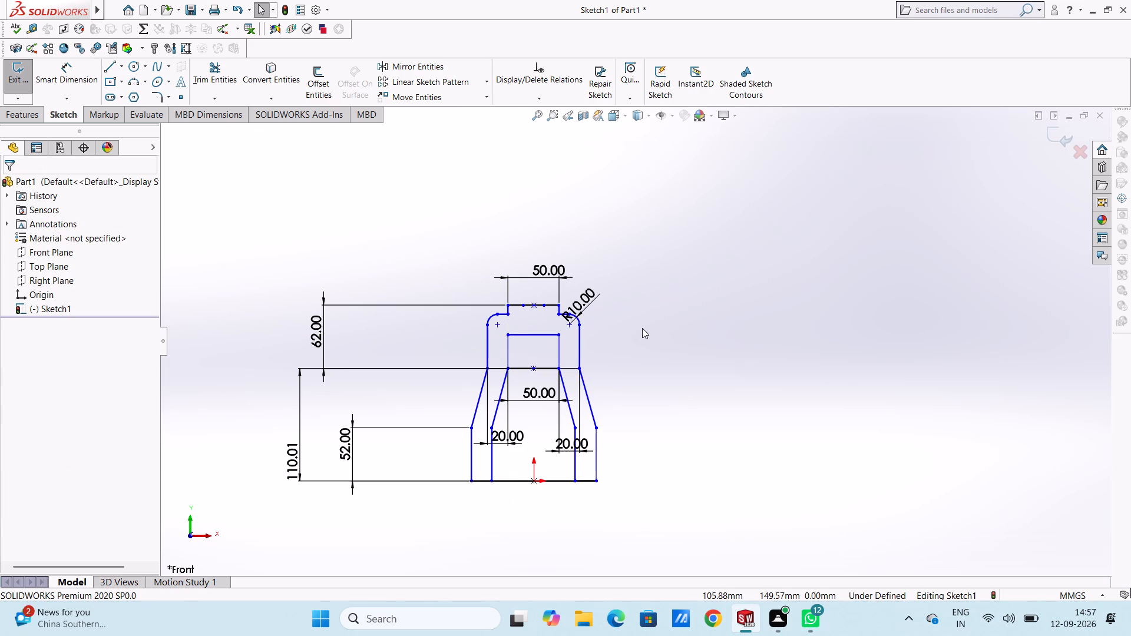
Fillet the two upper corners of the inner rectangular outline with a 2 mm radius.
ctrl+scroll(642, 328, down, 3)
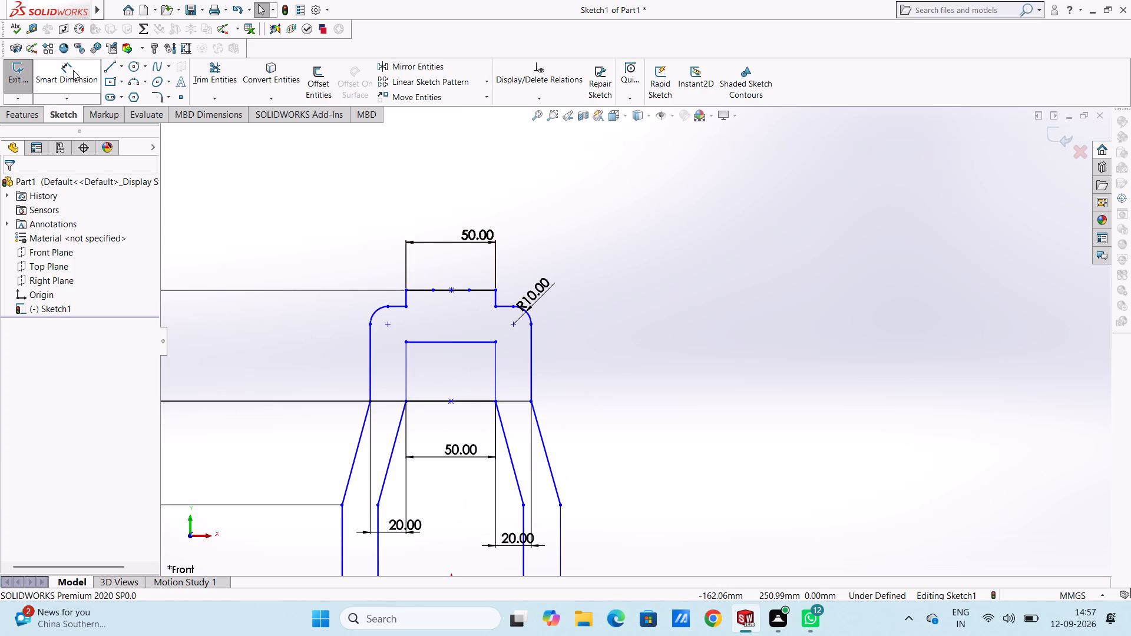
click(154, 91)
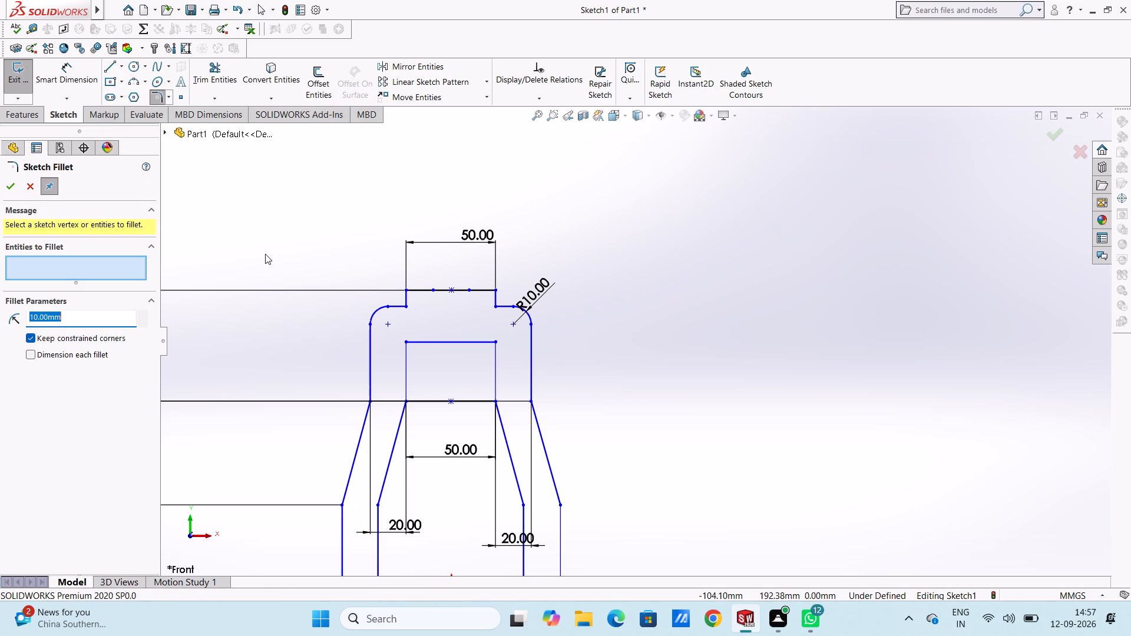
key(2)
key(Return)
click(405, 345)
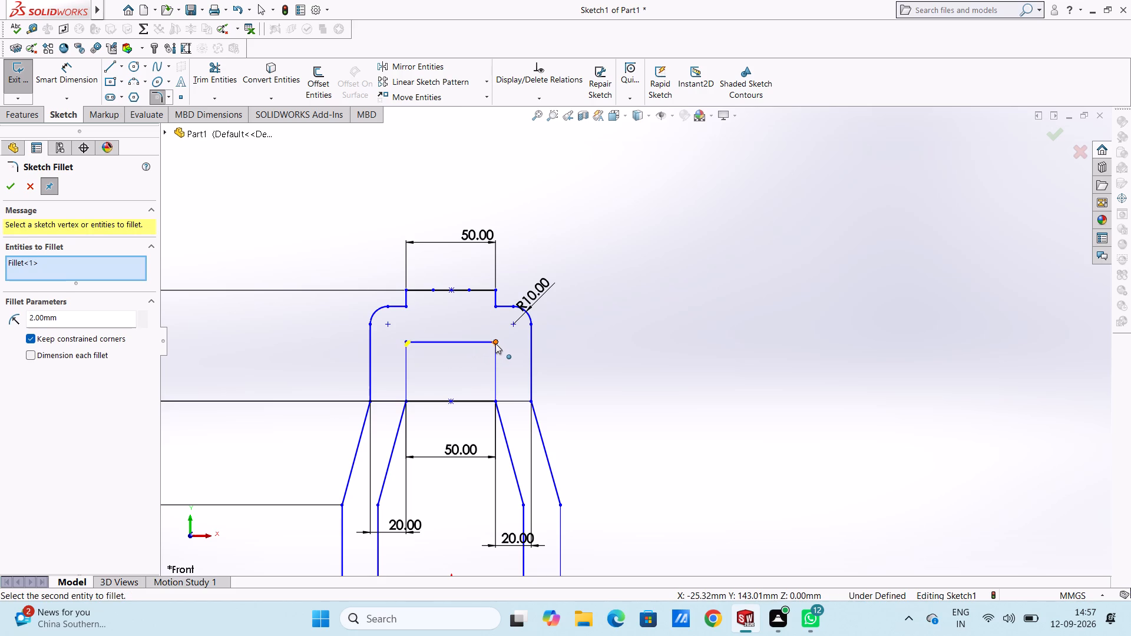
click(495, 343)
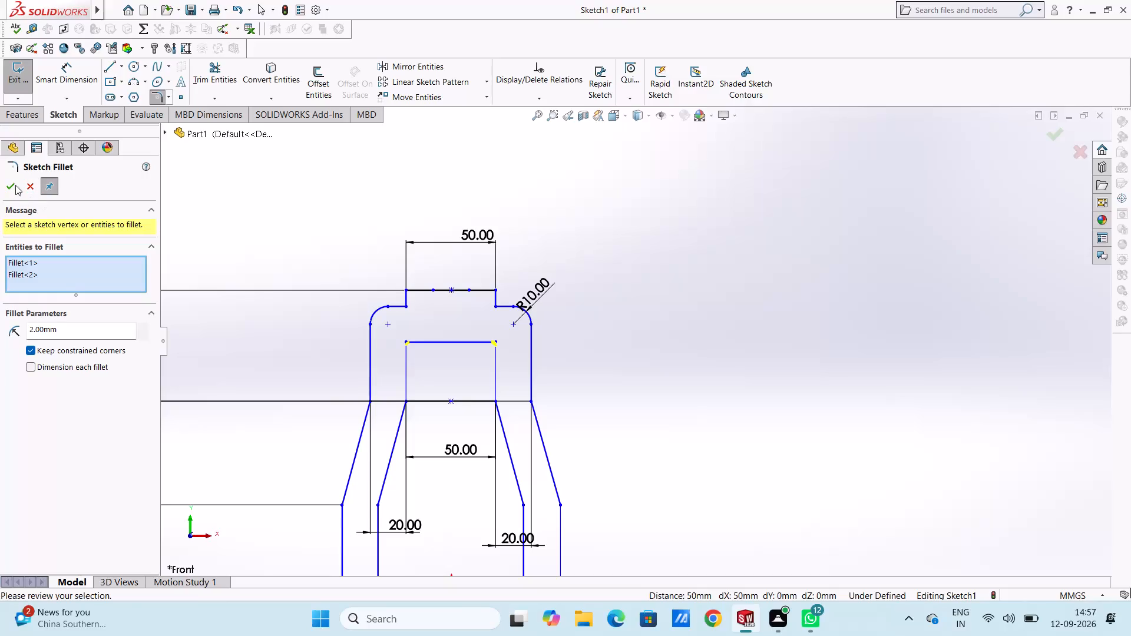
click(12, 184)
Delete the horizontal line joining the upper ends of the two inner slopes, along with its associated dimensions.
ctrl+scroll(318, 227, up, 4)
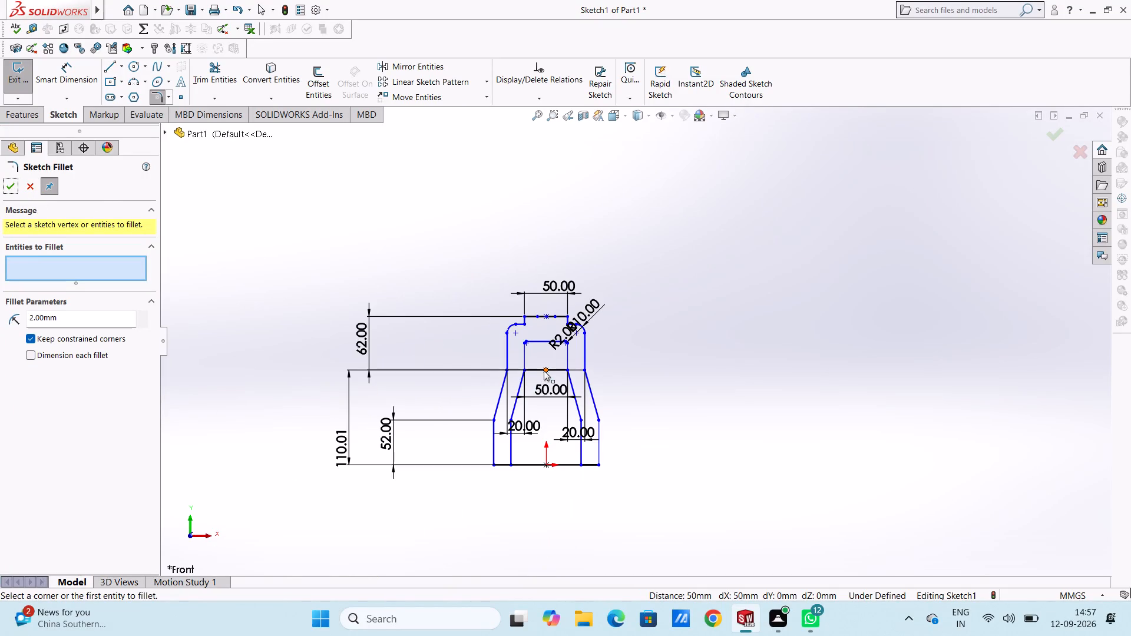
click(535, 370)
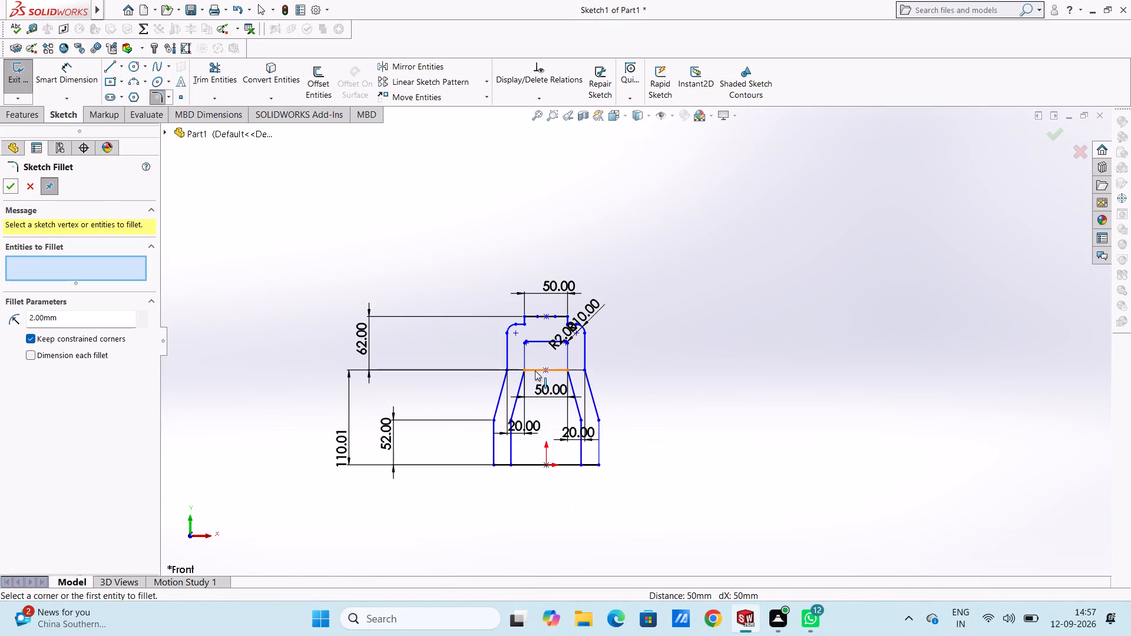
key(Delete)
key(Escape)
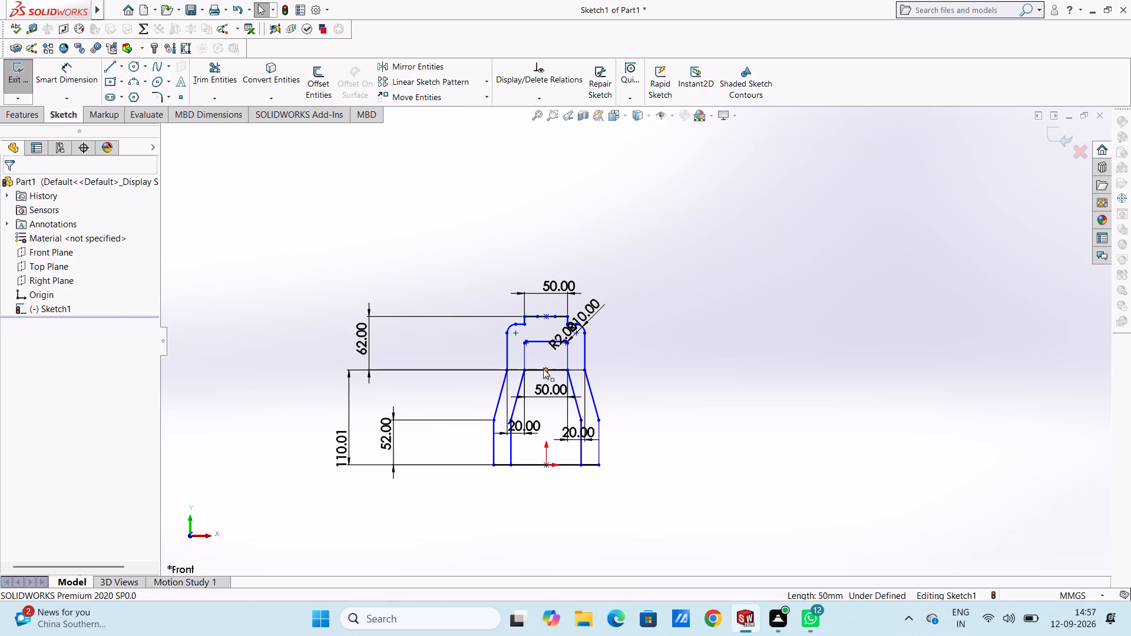
click(538, 368)
key(Delete)
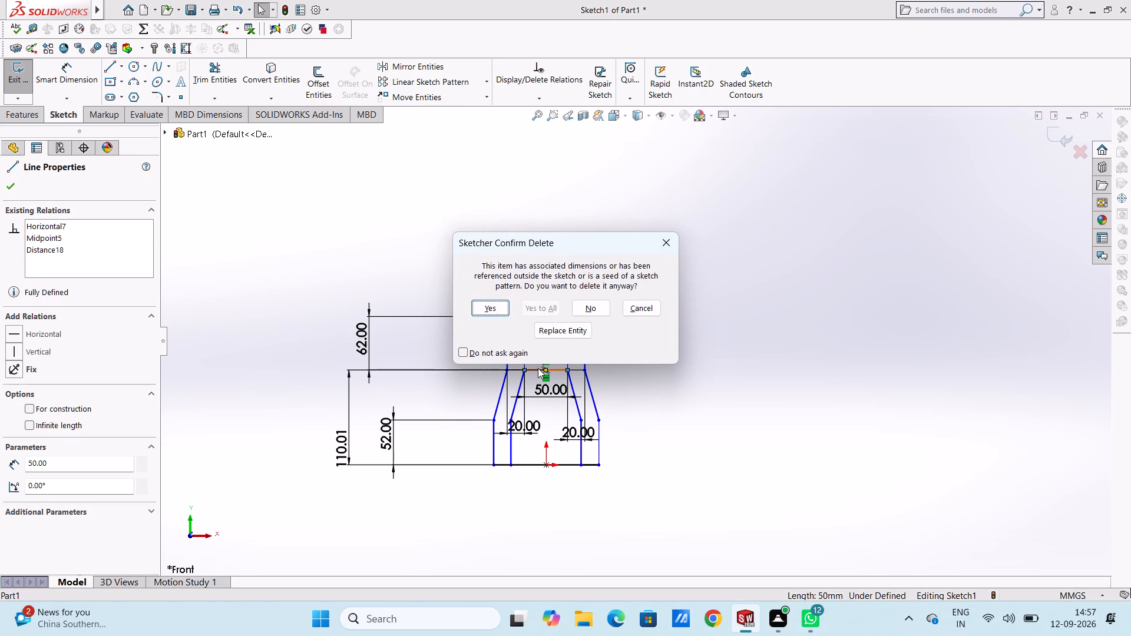
click(487, 310)
Trim away the base line segment between the two inner vertical walls.
ctrl+scroll(723, 431, down, 4)
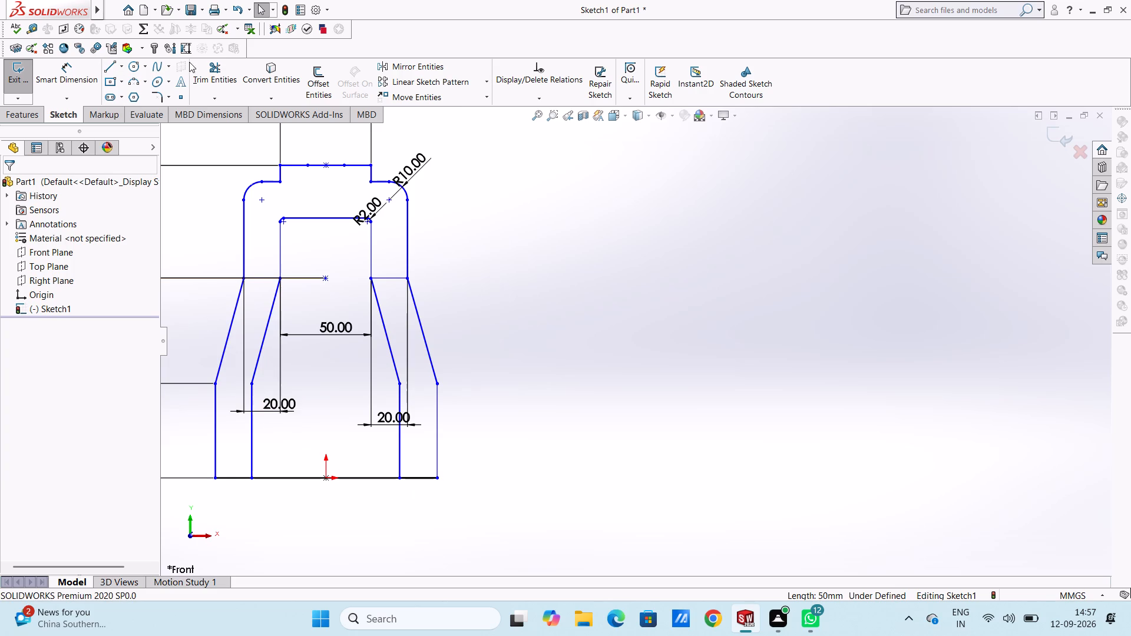
click(205, 67)
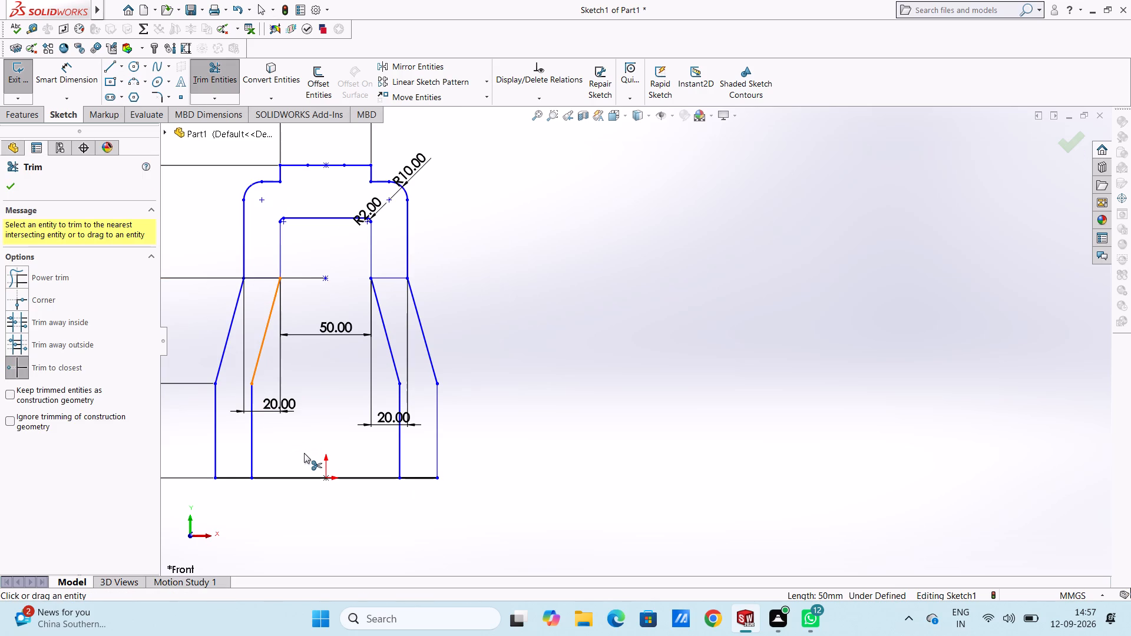
click(309, 477)
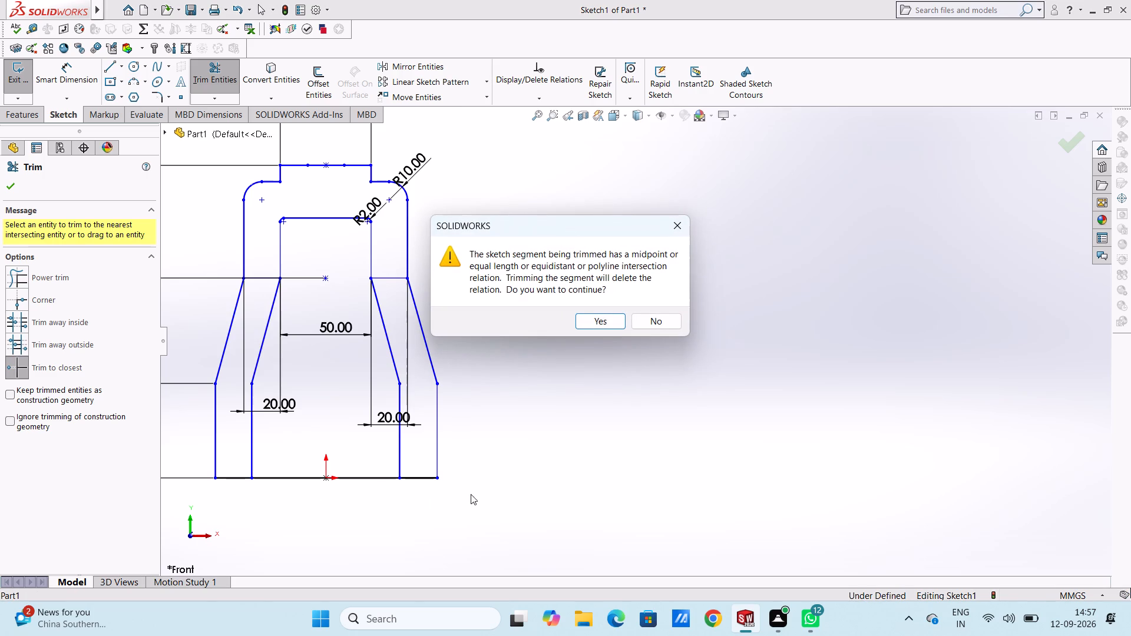
click(682, 217)
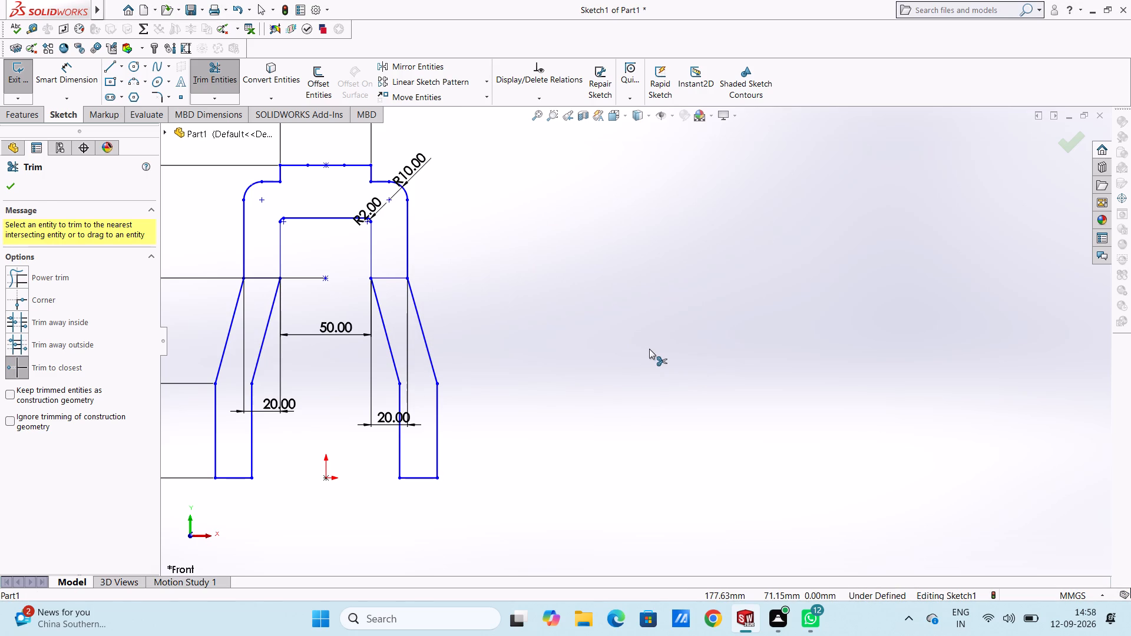
key(Escape)
key(Escape)
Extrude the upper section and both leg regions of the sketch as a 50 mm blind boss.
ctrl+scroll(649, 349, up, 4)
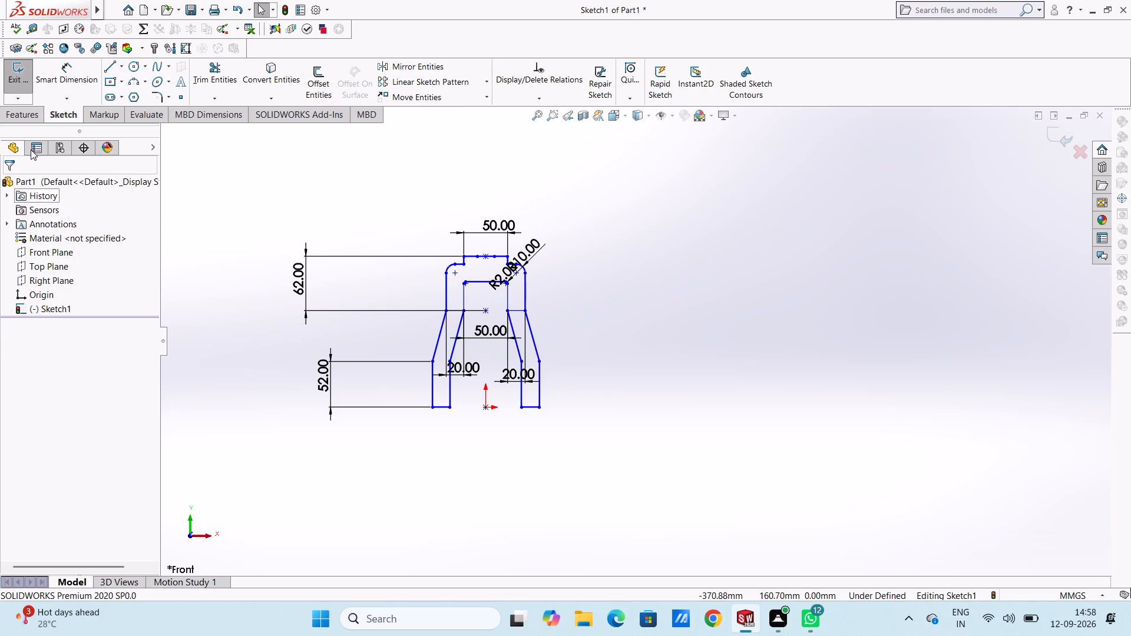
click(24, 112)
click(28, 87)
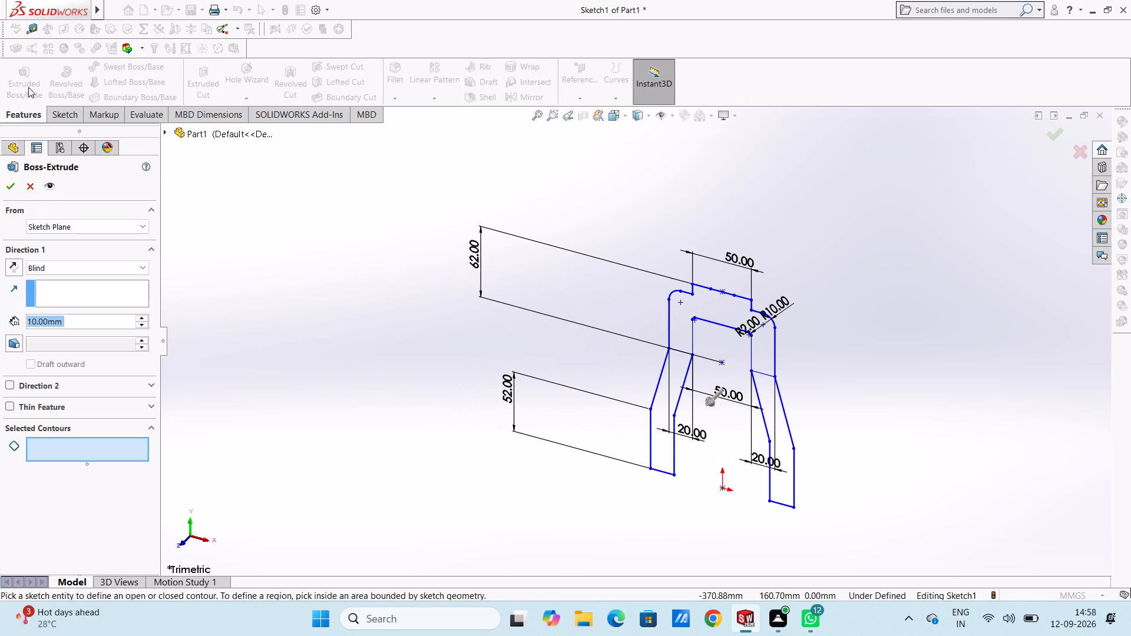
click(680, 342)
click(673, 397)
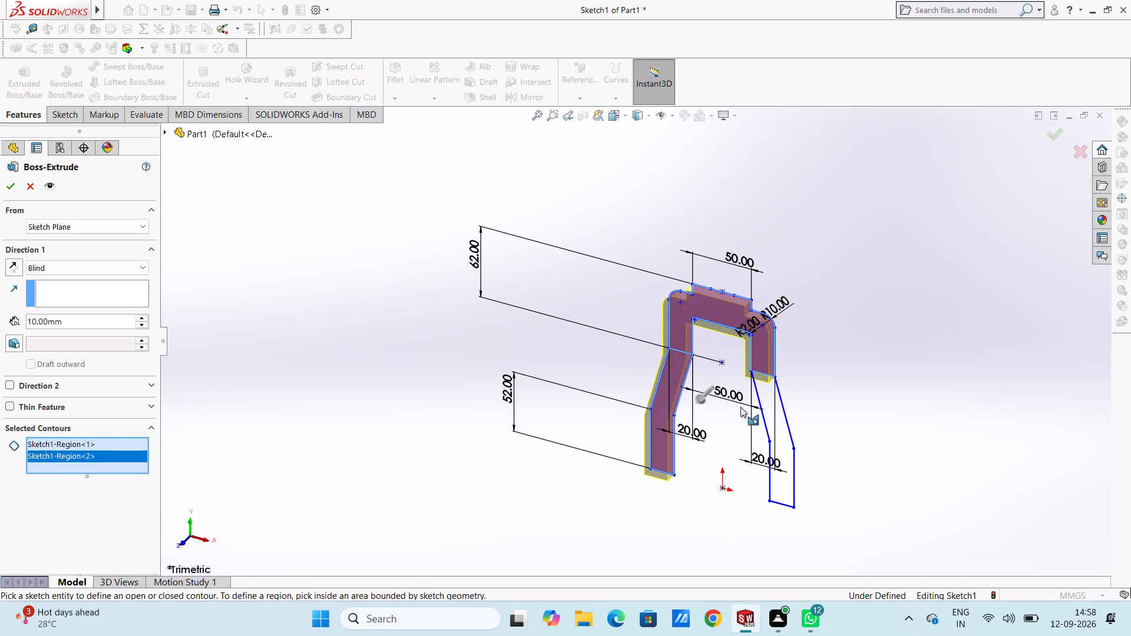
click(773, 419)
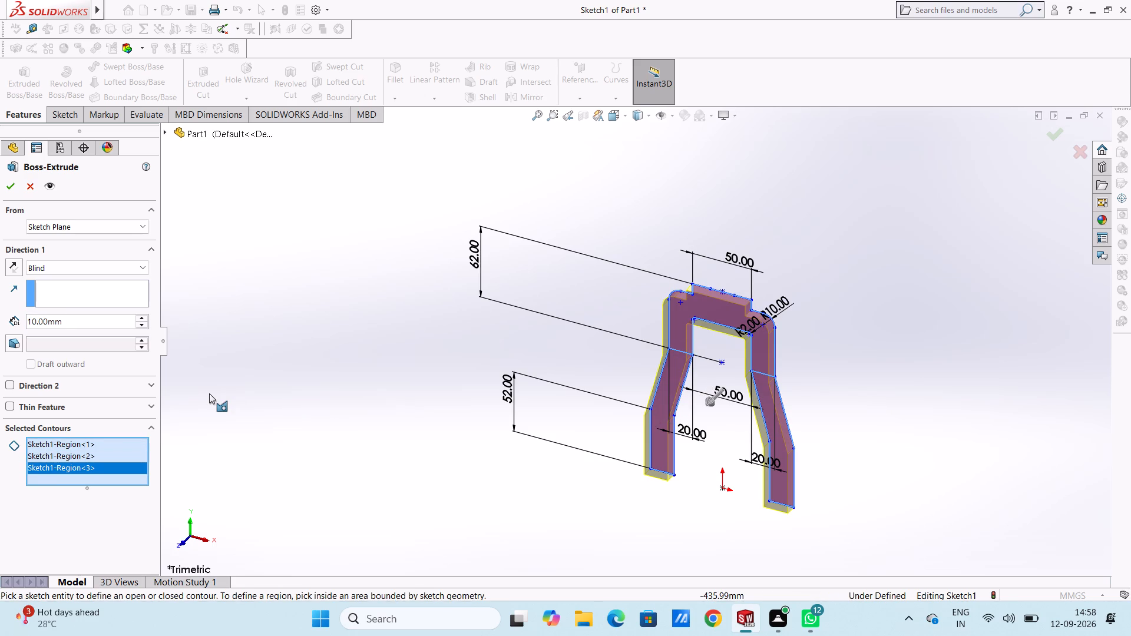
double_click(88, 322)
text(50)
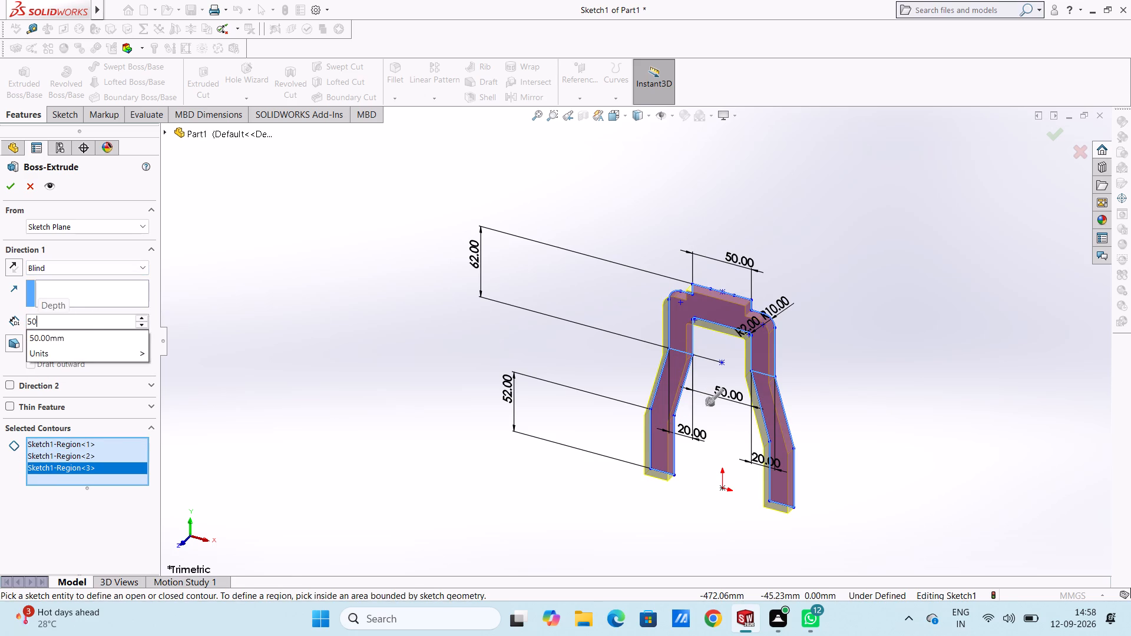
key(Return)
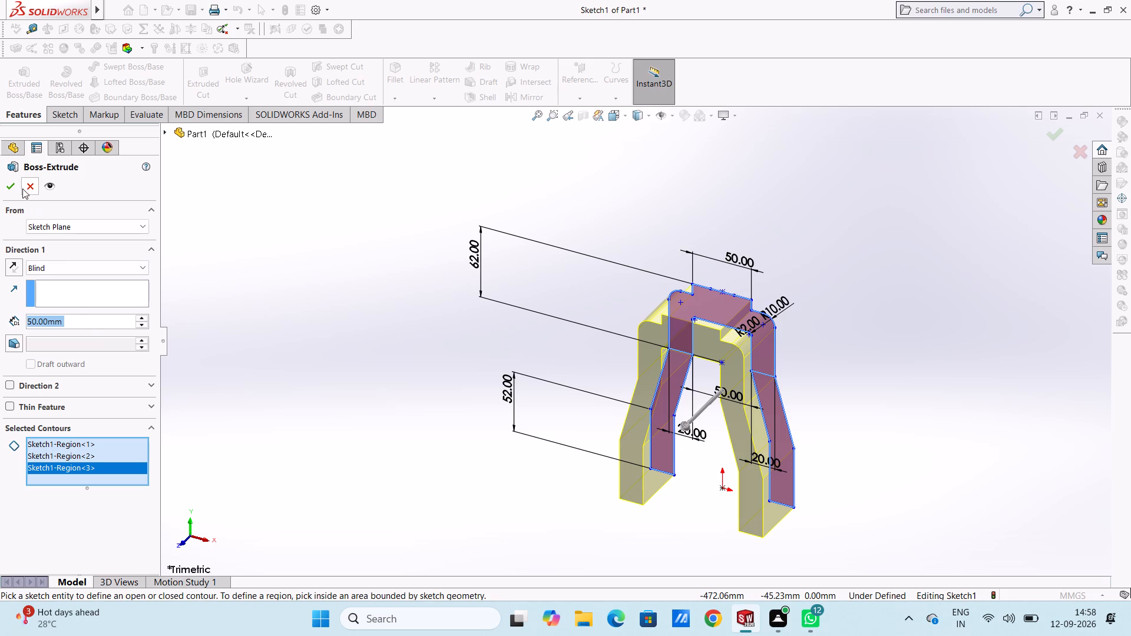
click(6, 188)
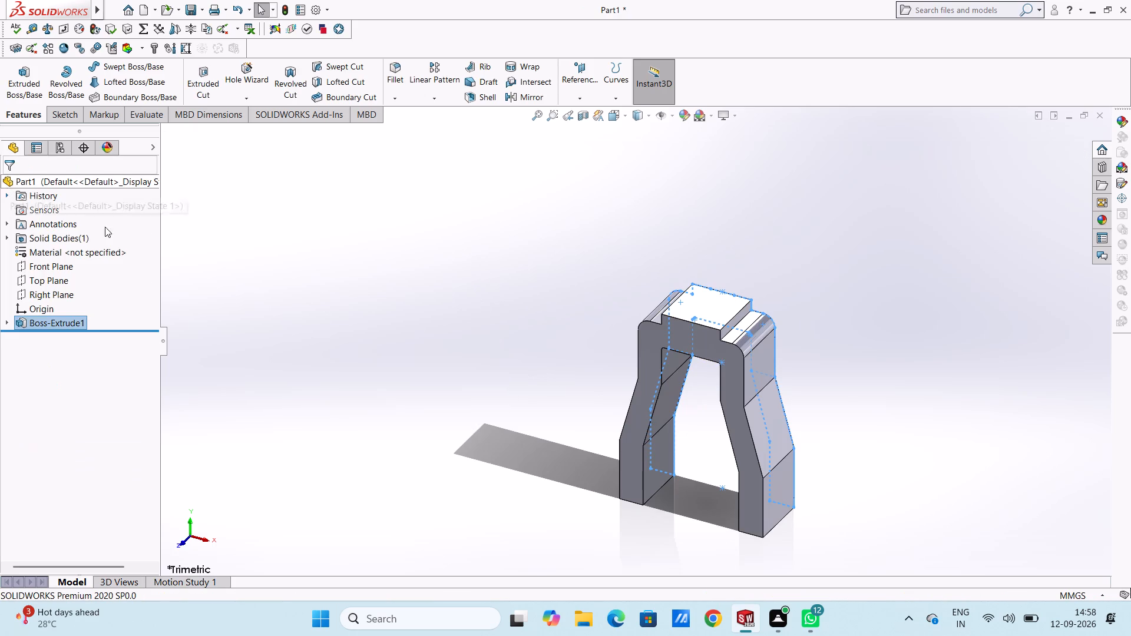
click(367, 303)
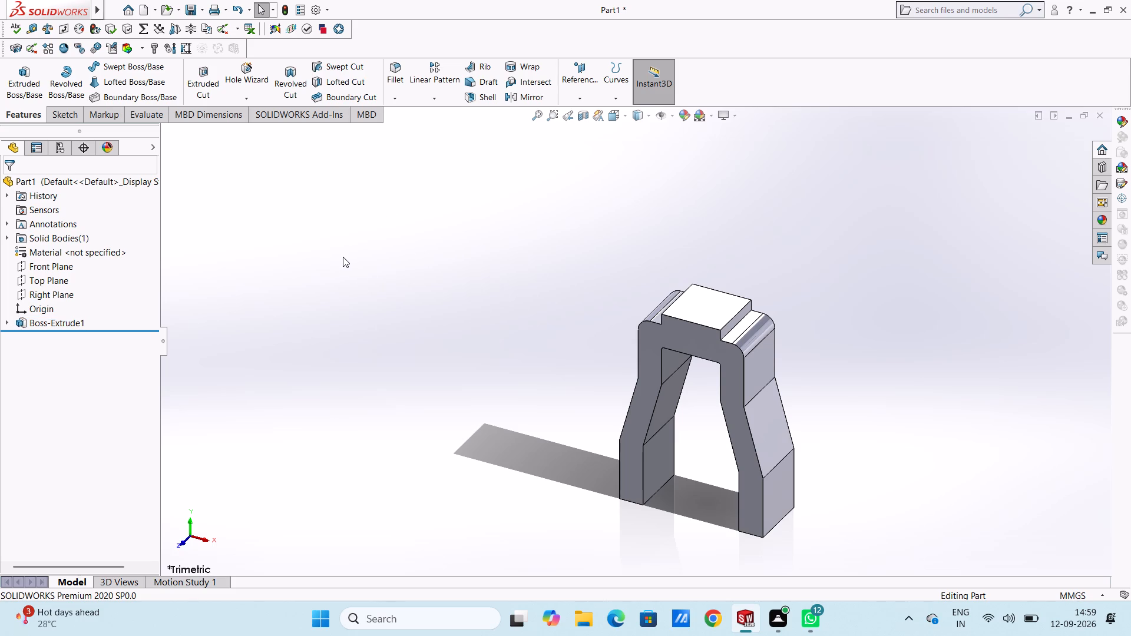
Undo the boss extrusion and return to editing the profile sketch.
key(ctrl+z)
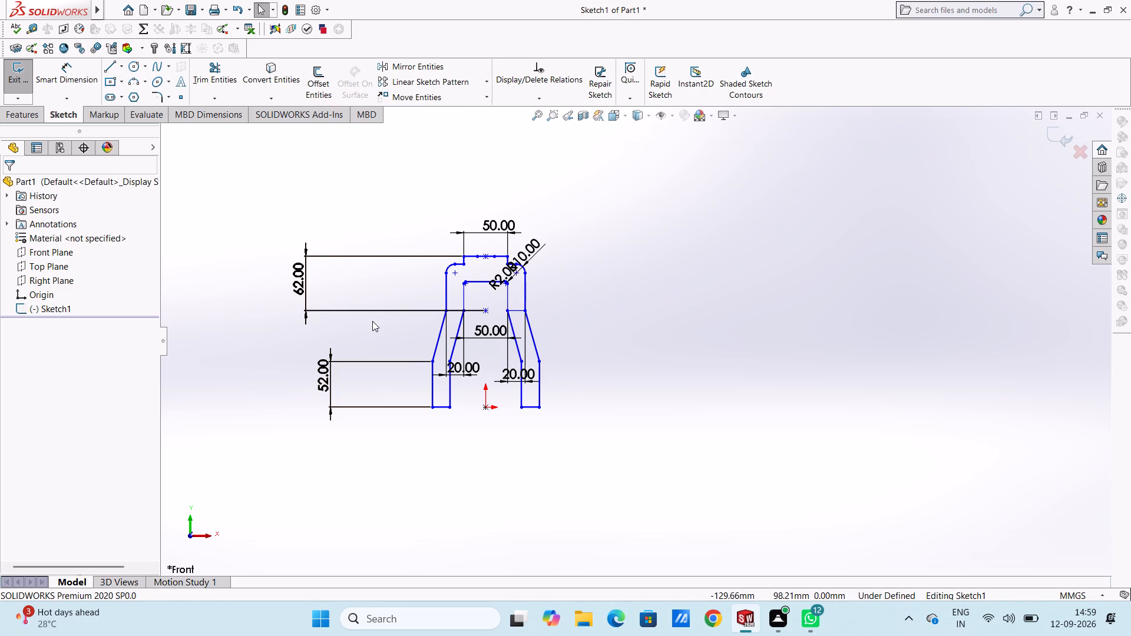
Draw a horizontal midpoint line centred on the origin along the legs' base, extending 80 mm to each side.
ctrl+scroll(488, 355, down, 2)
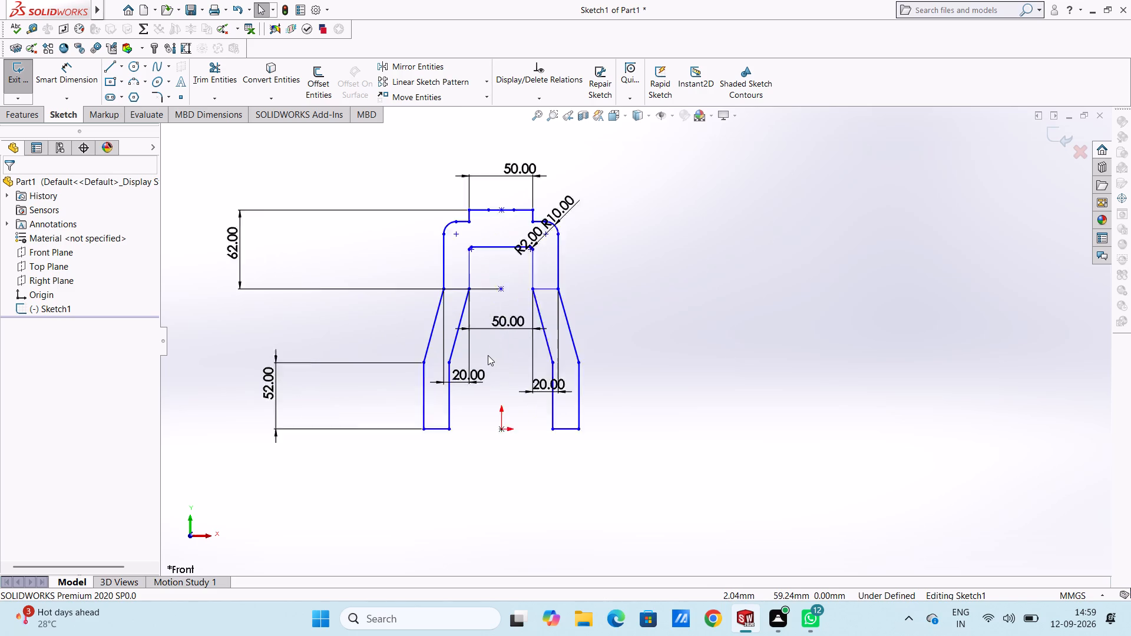
ctrl+scroll(488, 355, down, 4)
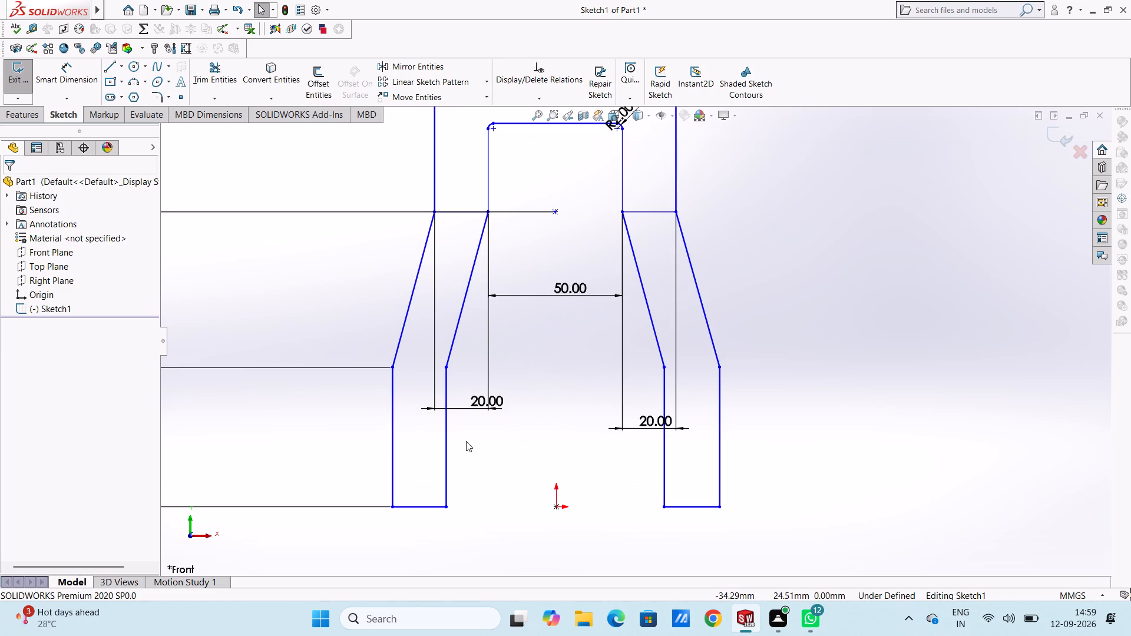
ctrl+scroll(466, 441, up, 2)
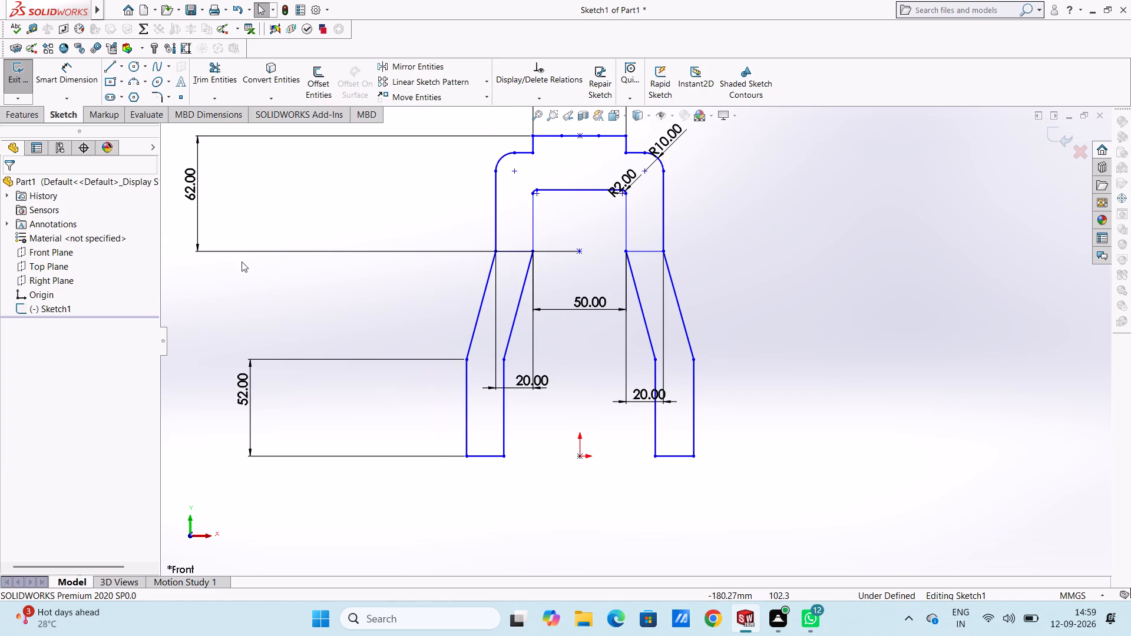
click(121, 66)
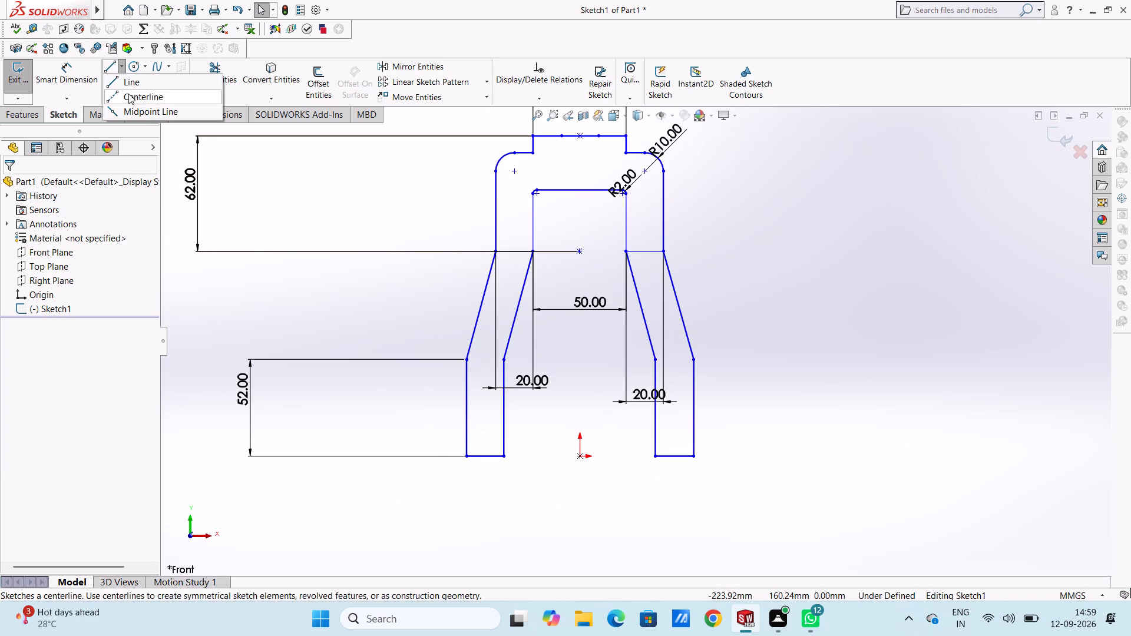
click(135, 110)
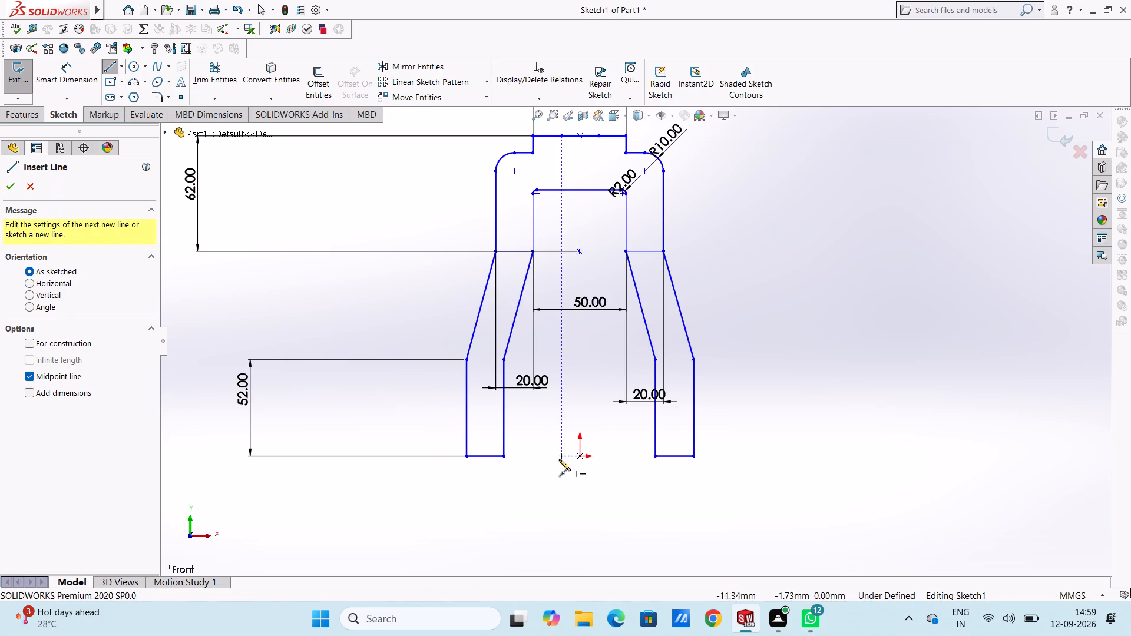
click(581, 457)
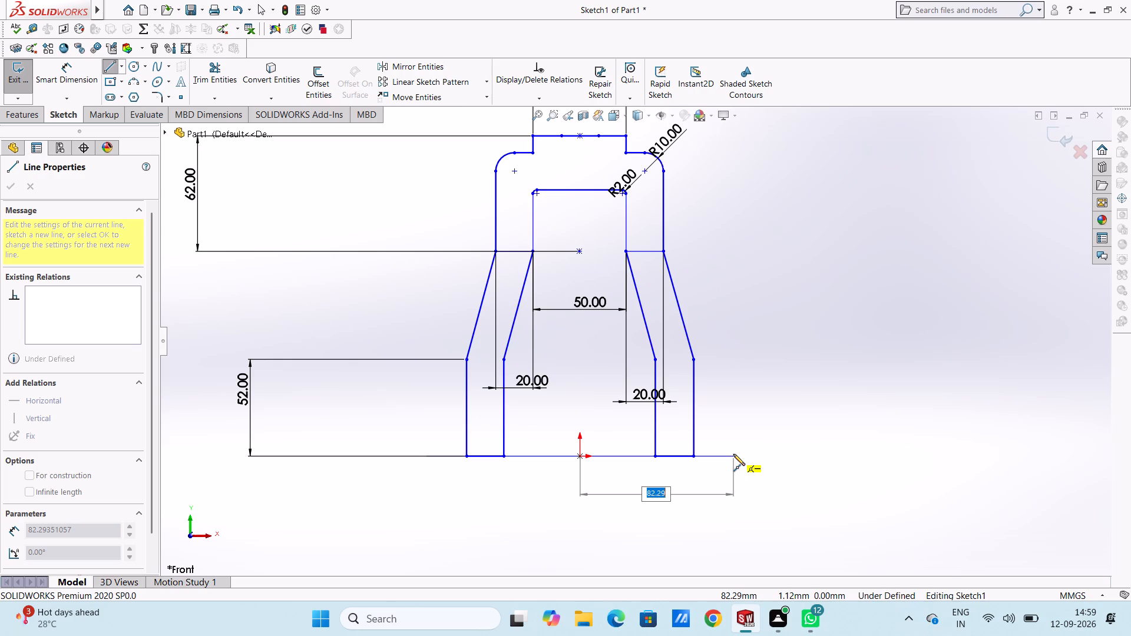
text(80)
key(Return)
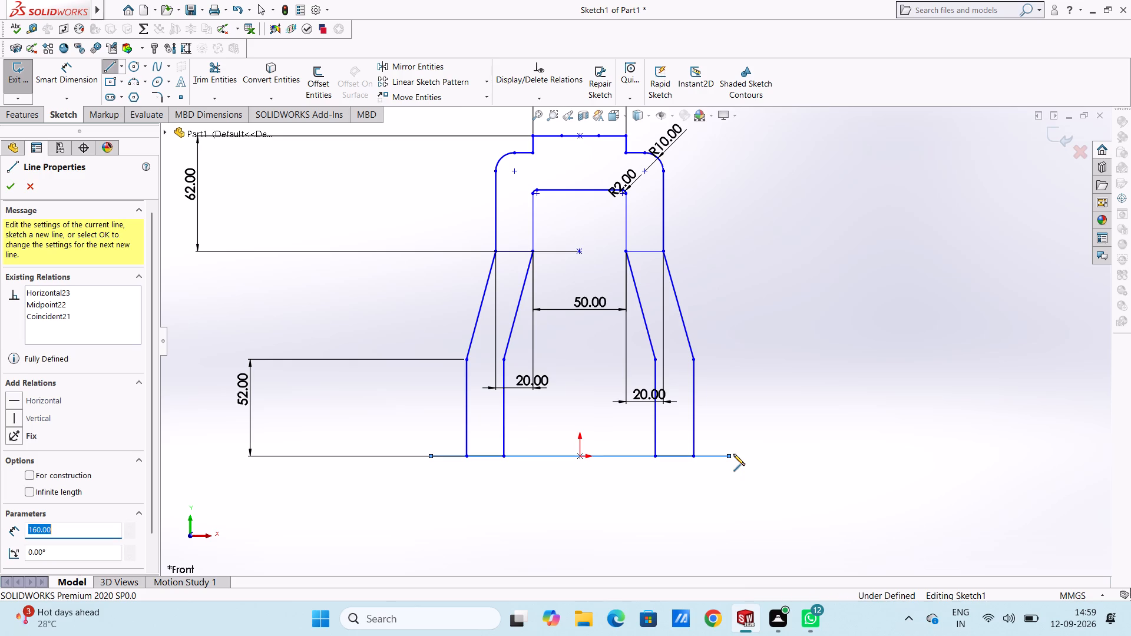
key(Escape)
key(Escape)
key(Escape)
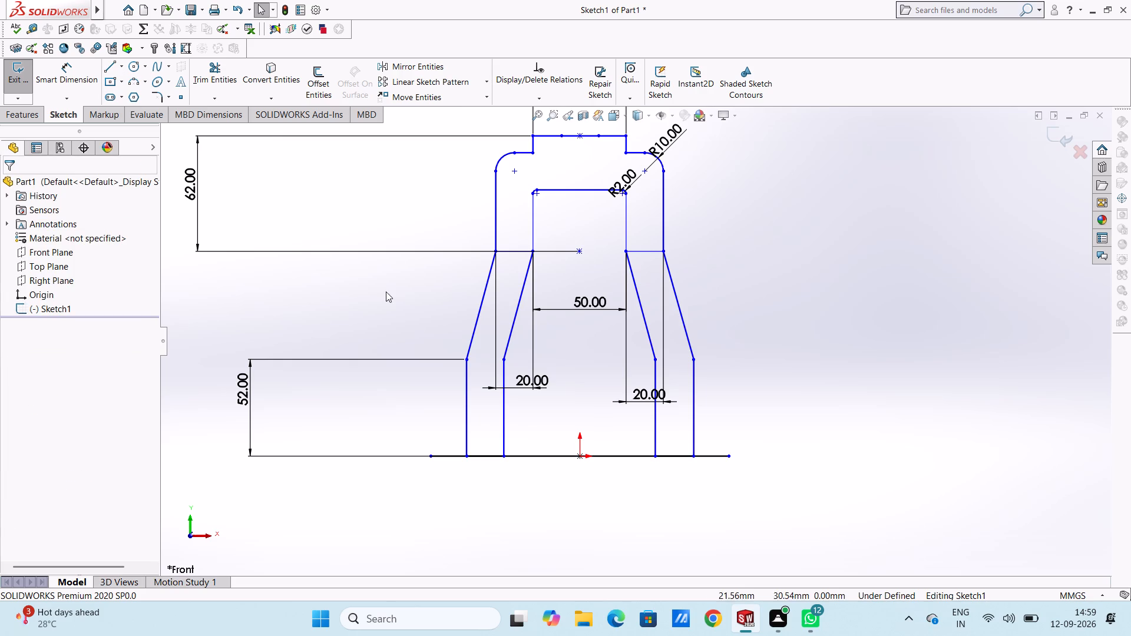
Add a length dimension below the new horizontal base line, keeping its drawn length.
click(71, 74)
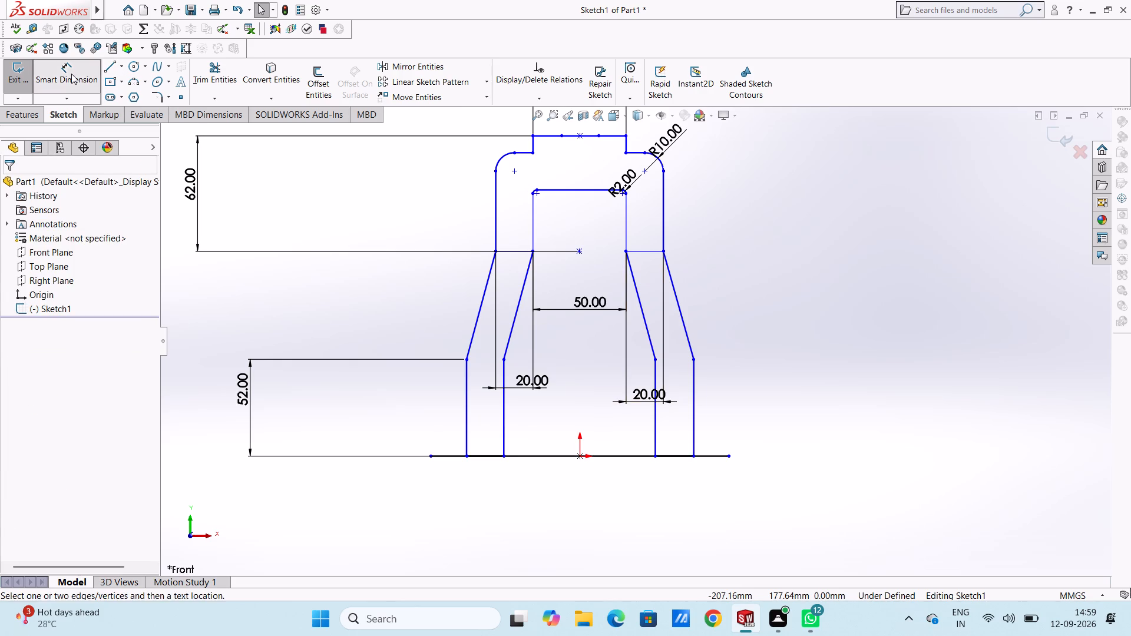
click(543, 457)
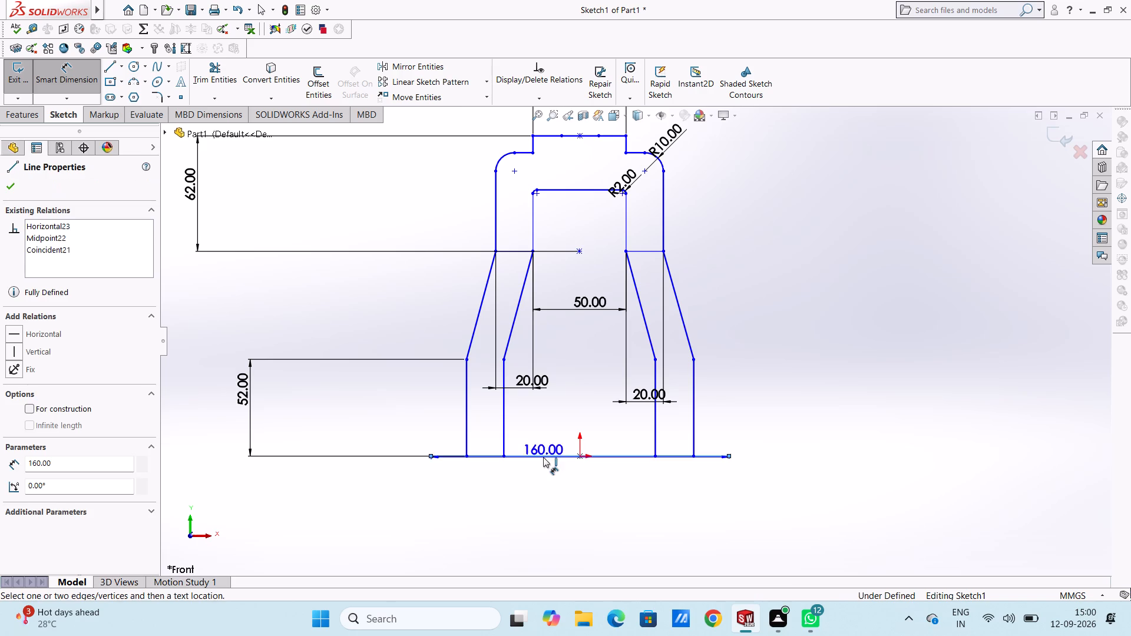
click(550, 513)
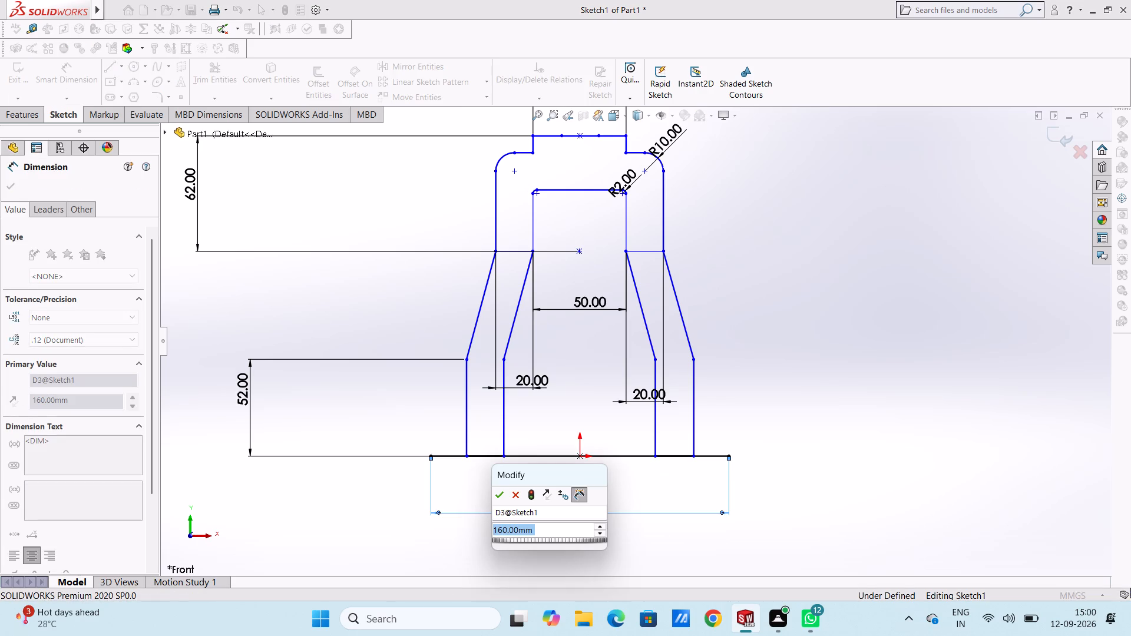
key(Escape)
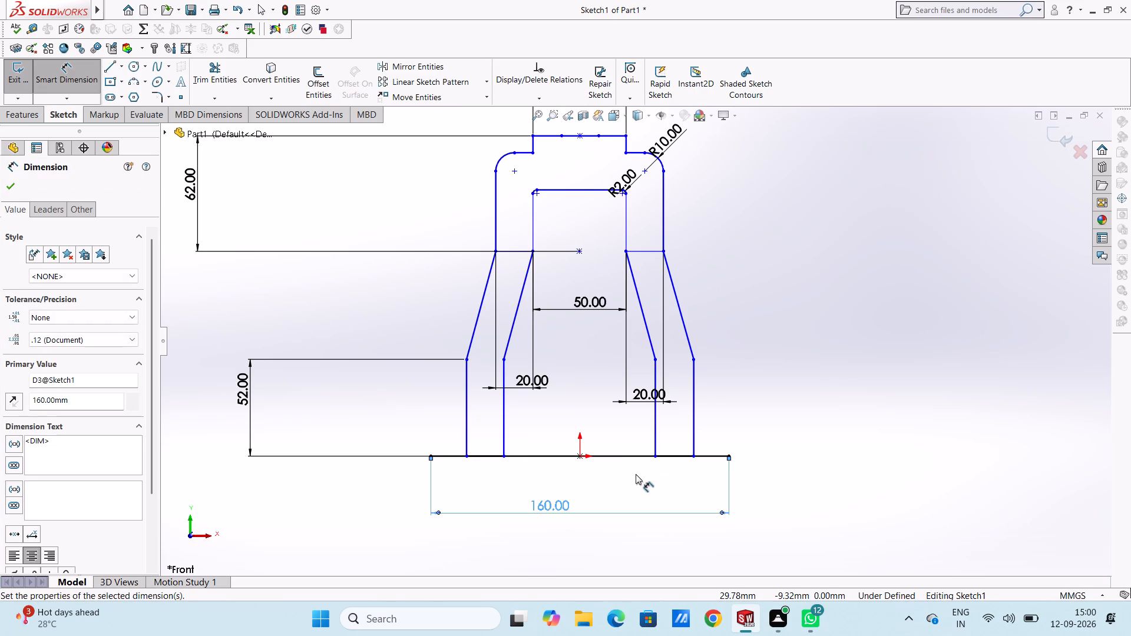
key(Escape)
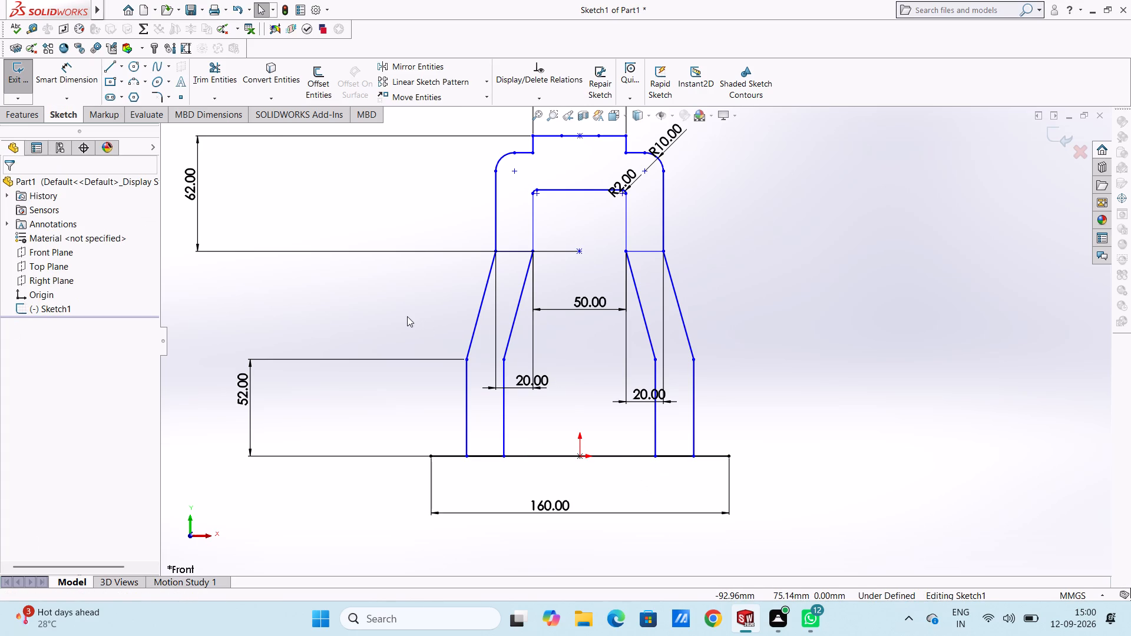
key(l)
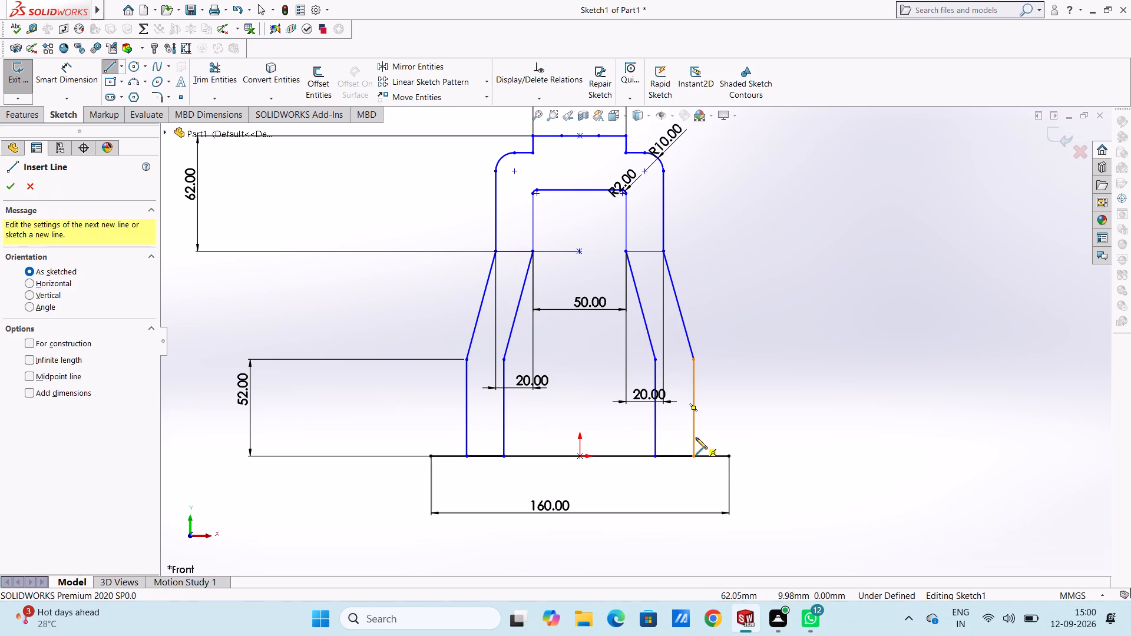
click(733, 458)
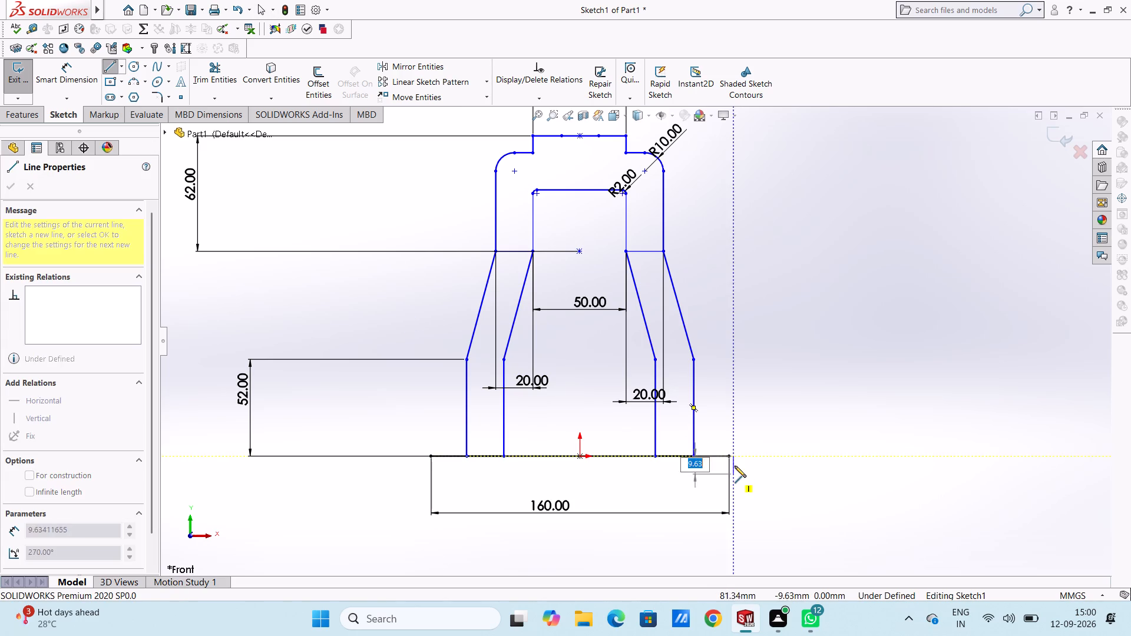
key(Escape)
Draw a vertical line about 52 mm high from the base line's right end, continuing in a slope to the upper section's outer lower-right corner.
key(l)
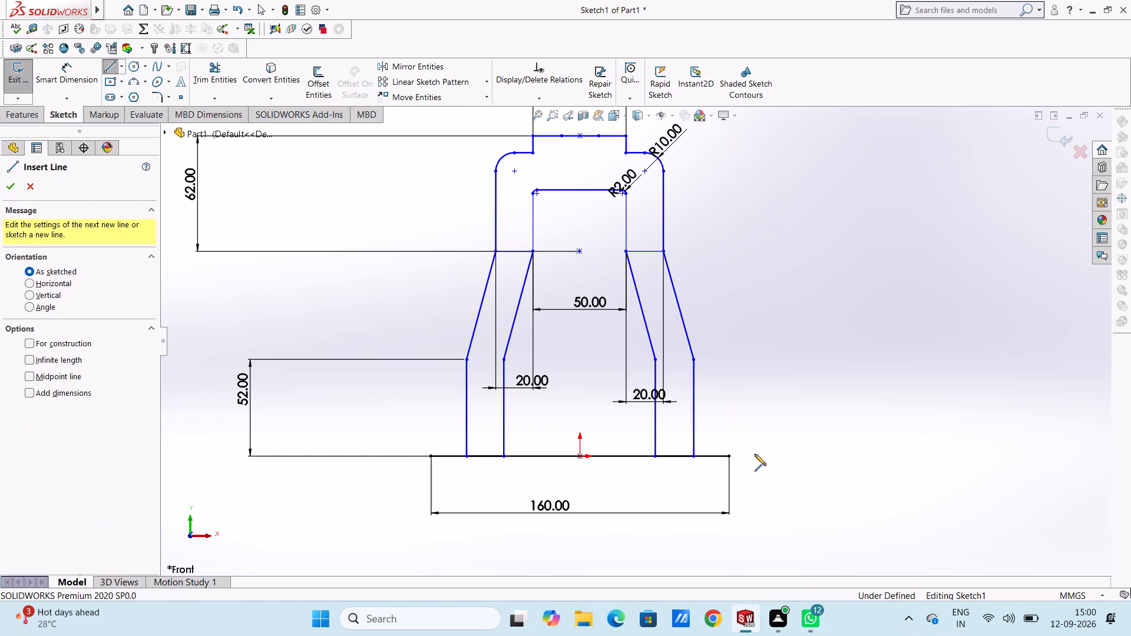
click(727, 455)
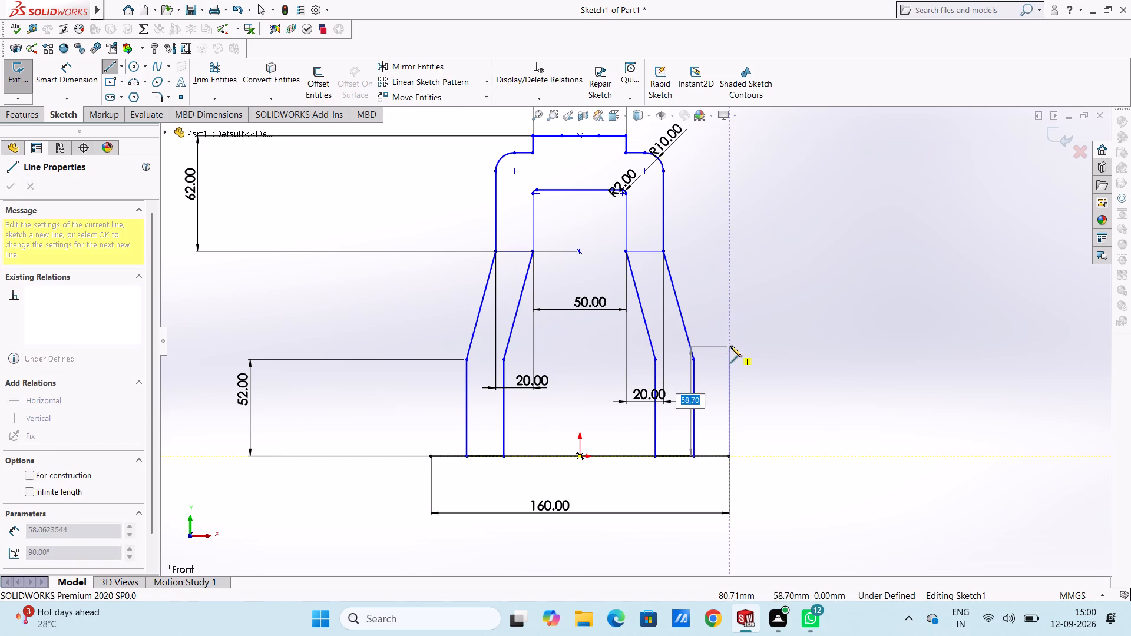
click(730, 357)
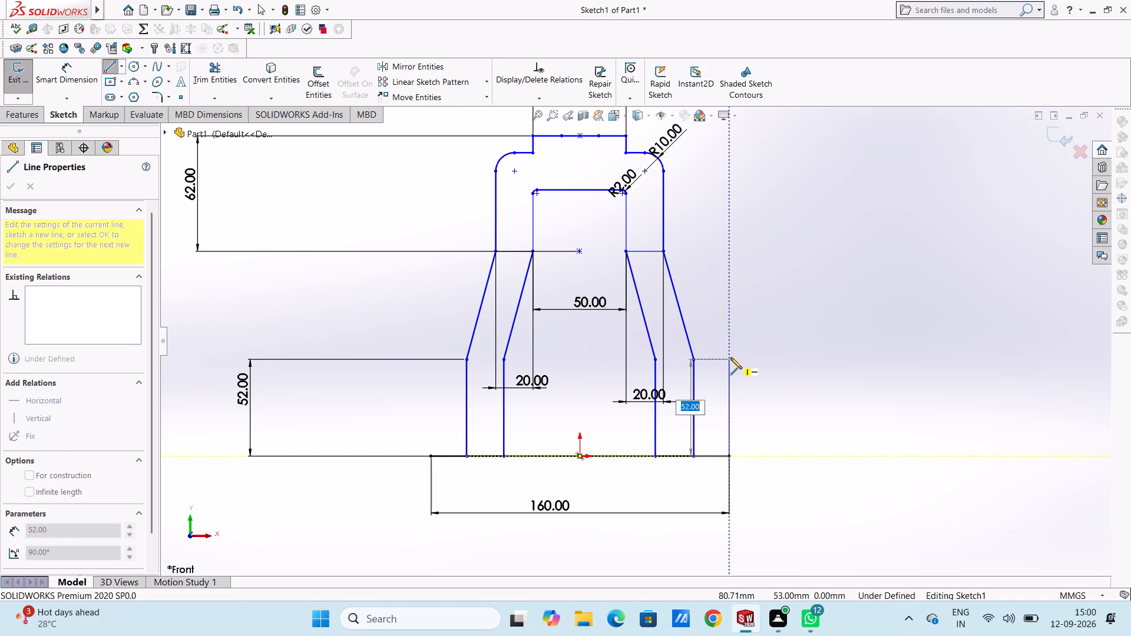
click(664, 252)
key(Escape)
key(Escape)
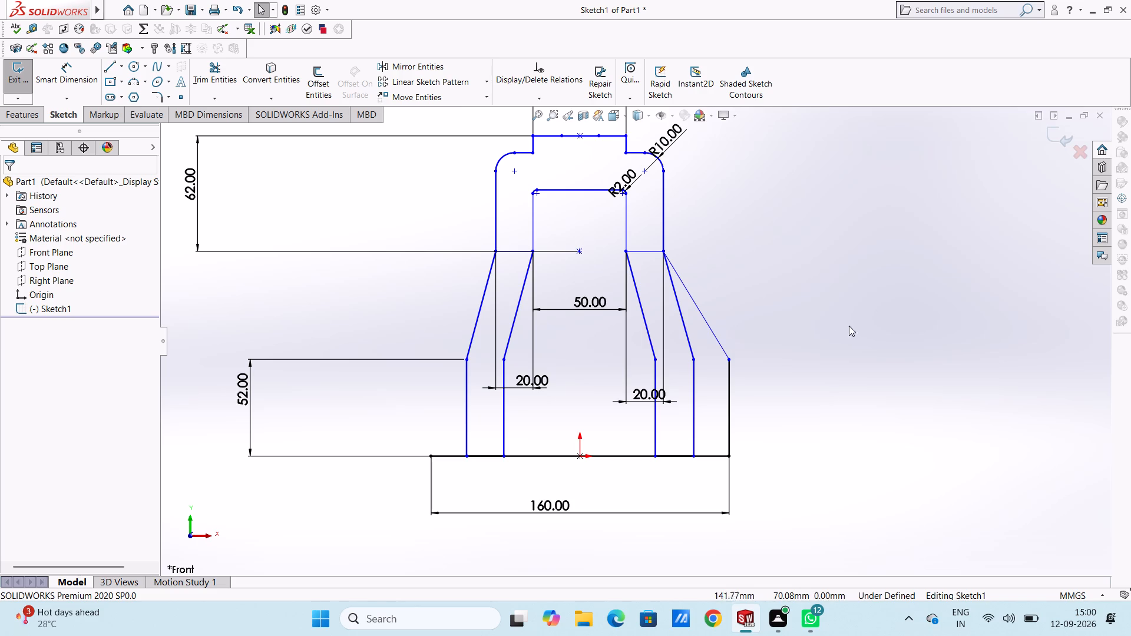
Delete the old right leg's outer and inner sloped lines and its two vertical lines.
click(682, 322)
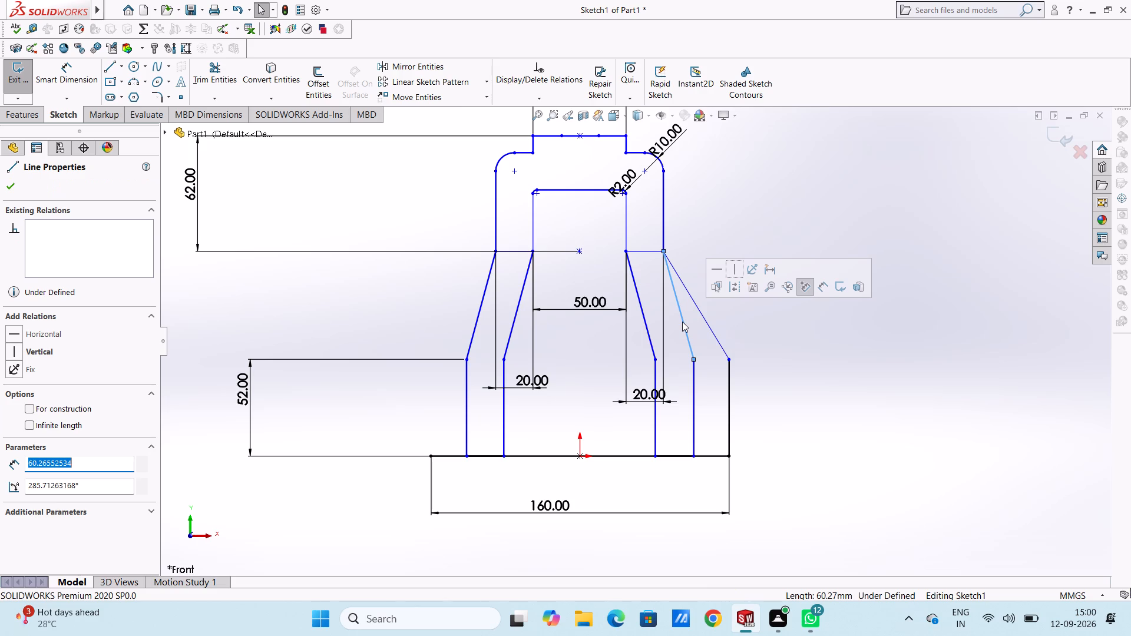
key(Delete)
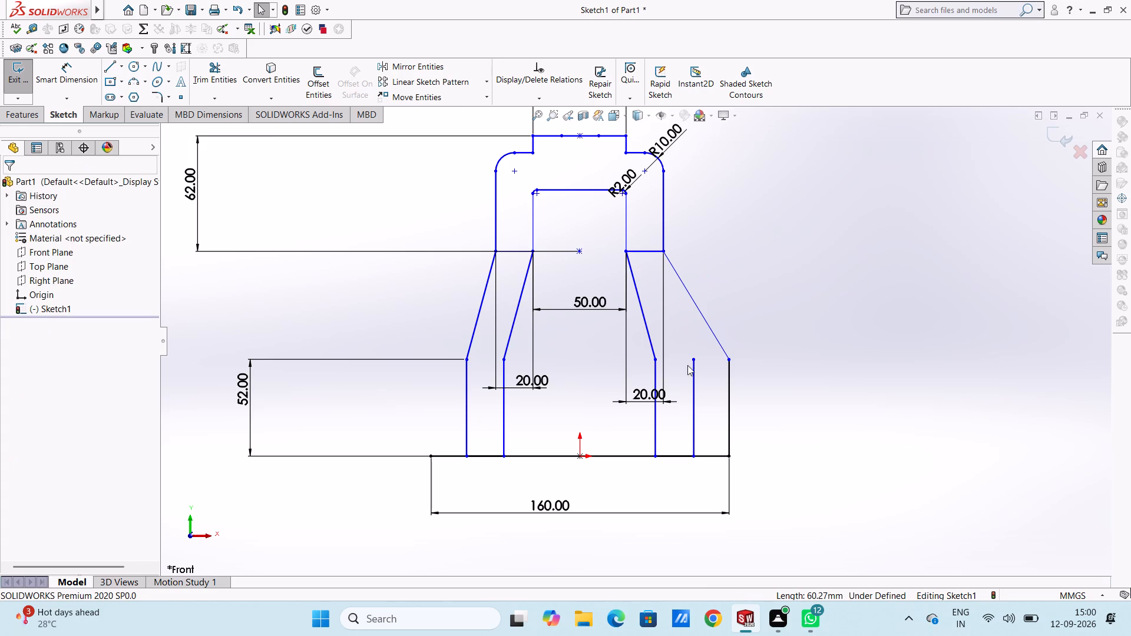
click(644, 328)
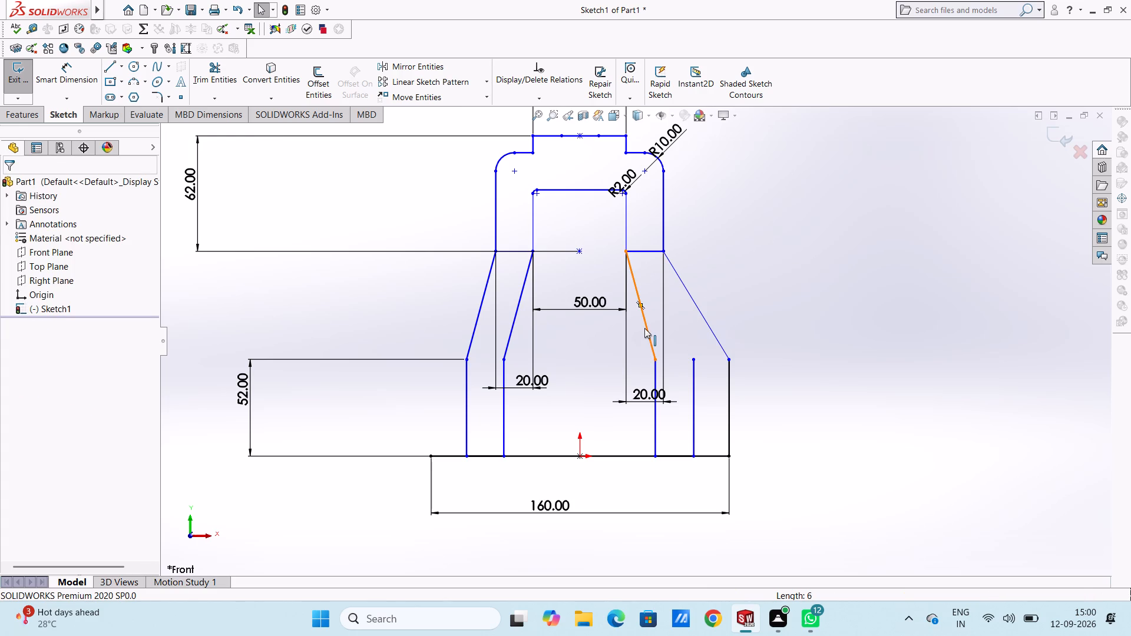
key(Delete)
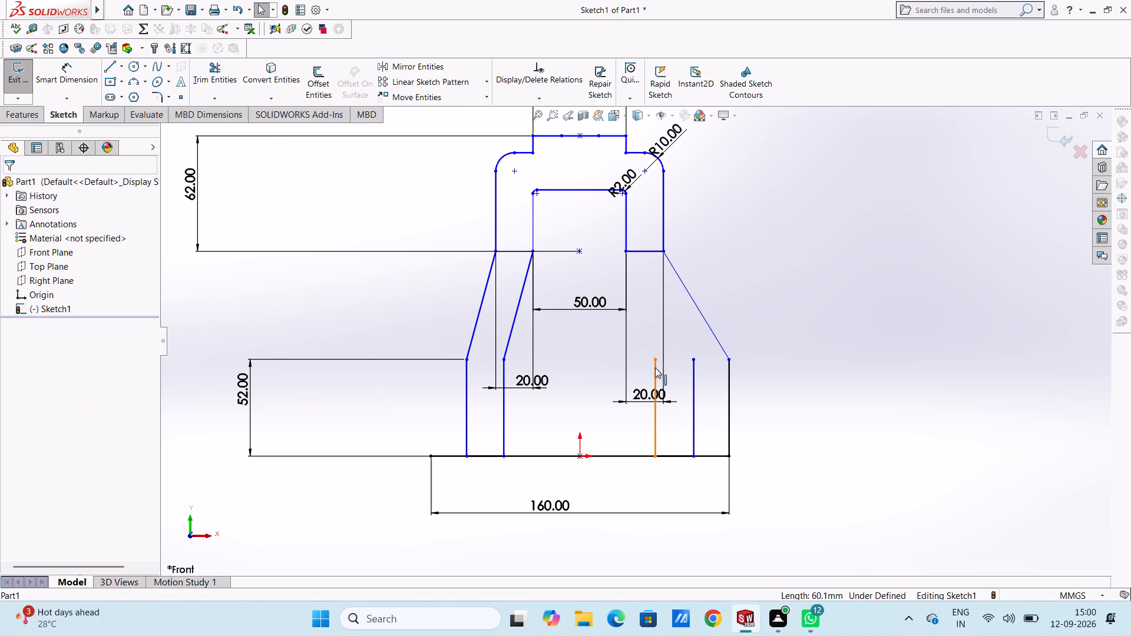
click(656, 370)
key(Delete)
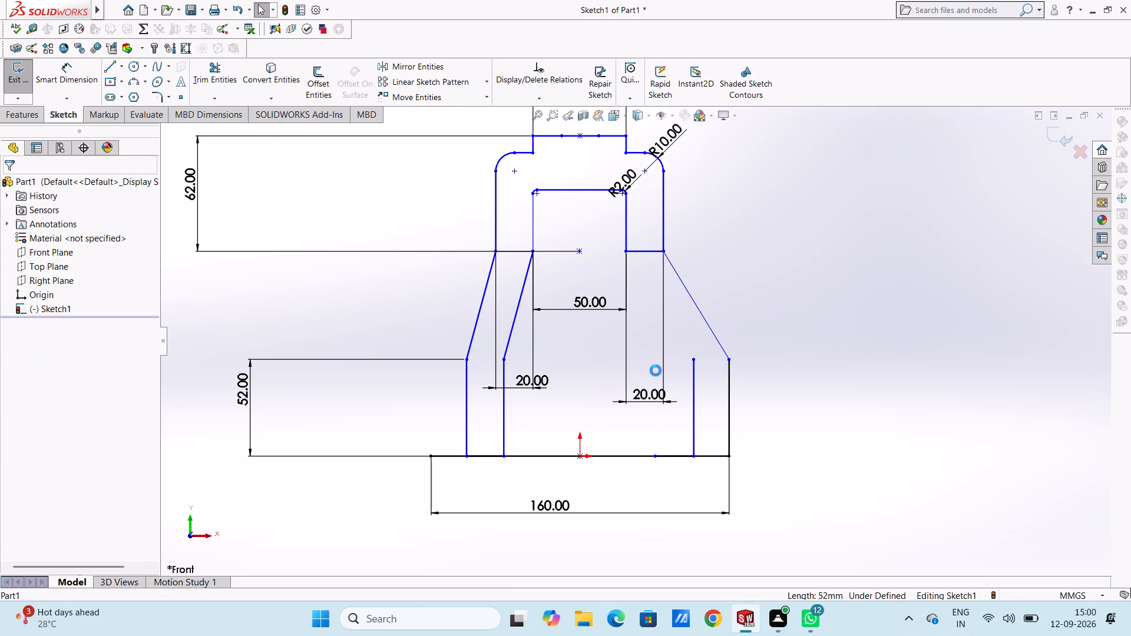
click(693, 386)
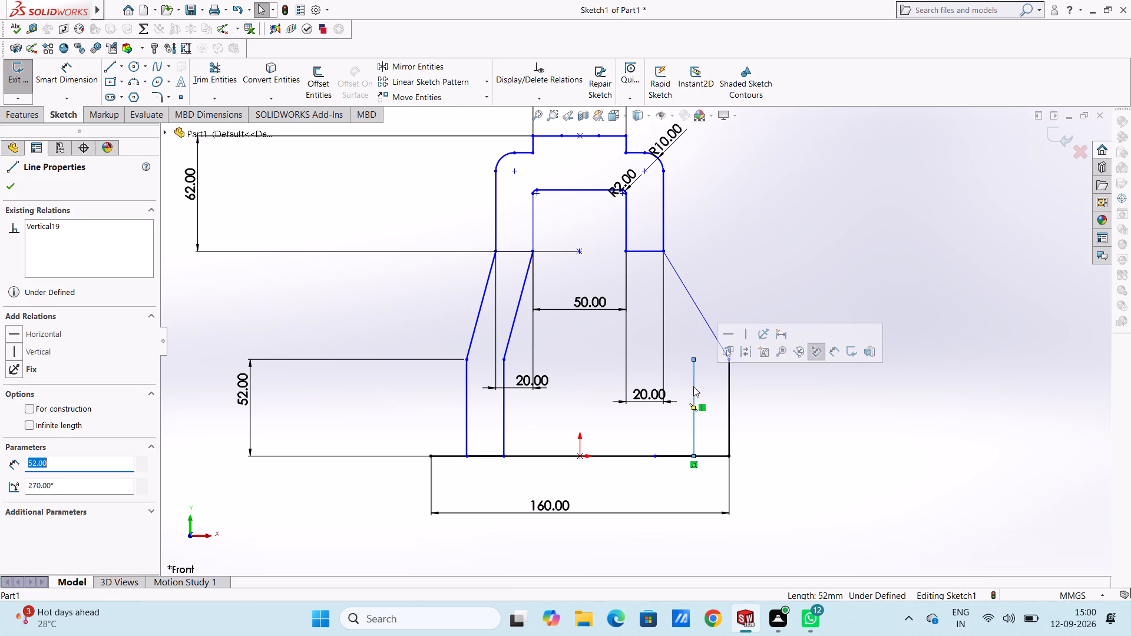
key(Delete)
Draw the new right leg's inner wall: 20 mm inward along the base, about 52 mm up, and sloping to the upper section's inner lower-right corner.
key(l)
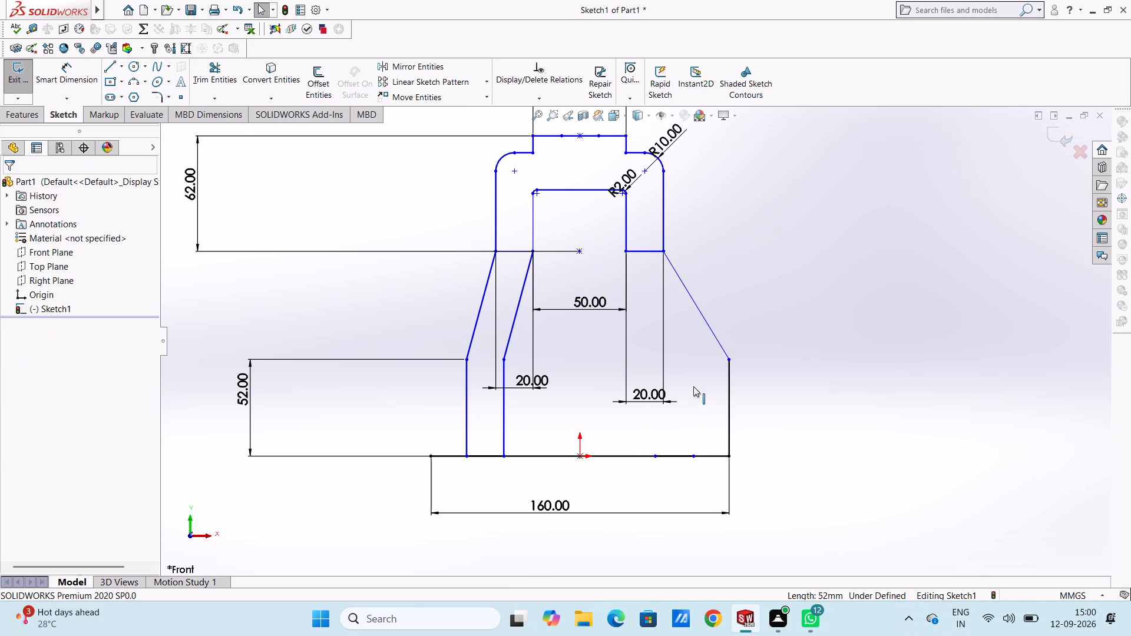
click(729, 455)
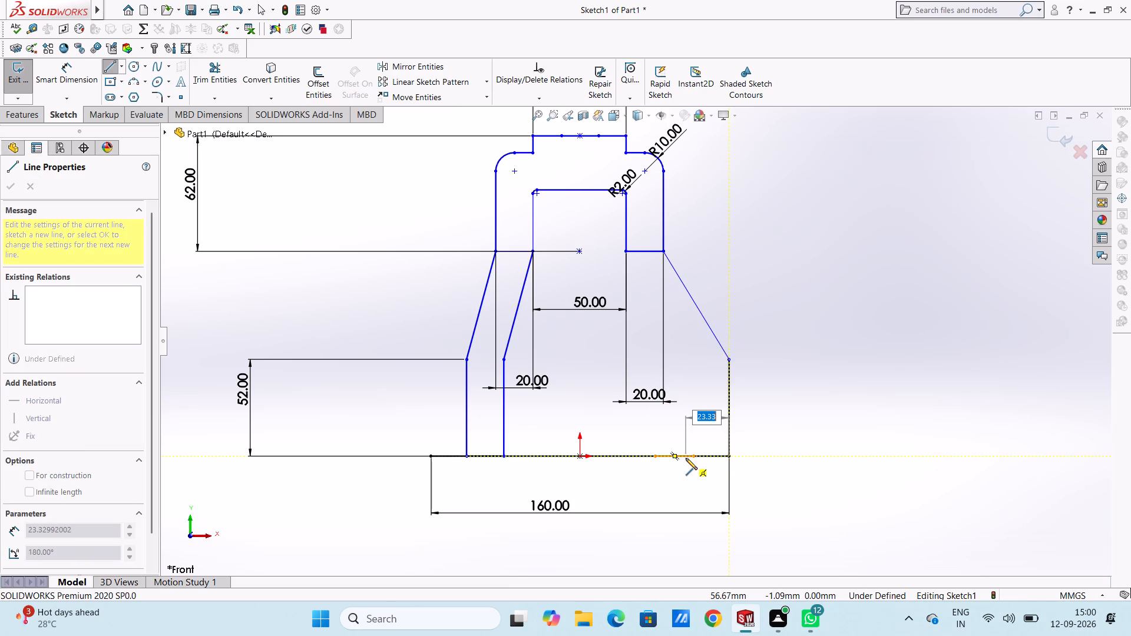
text(20)
key(Return)
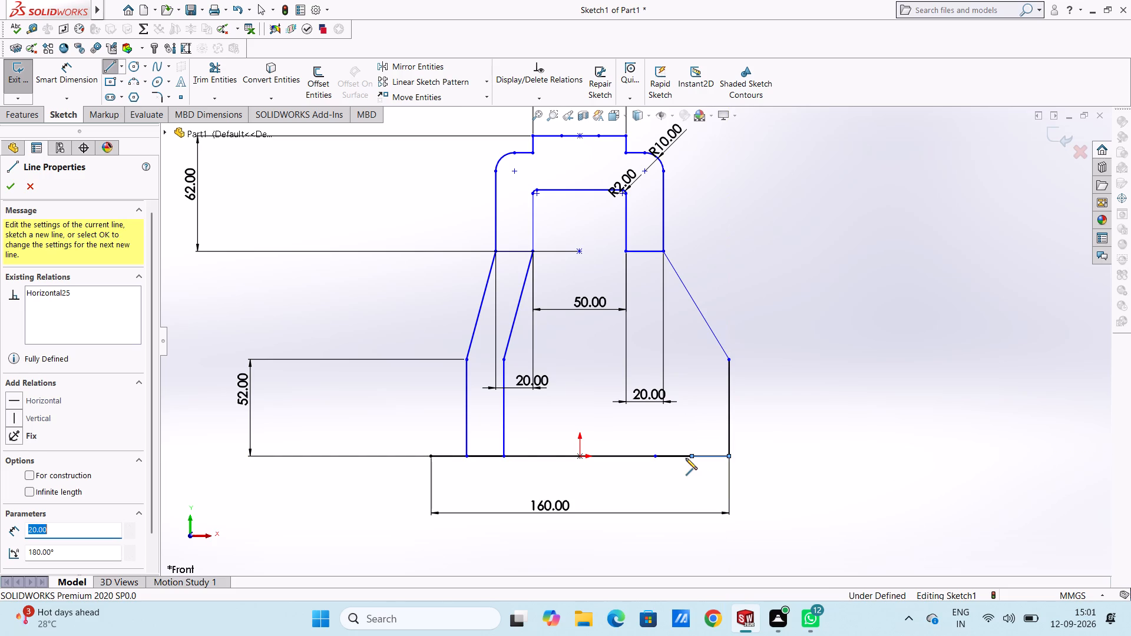
click(691, 360)
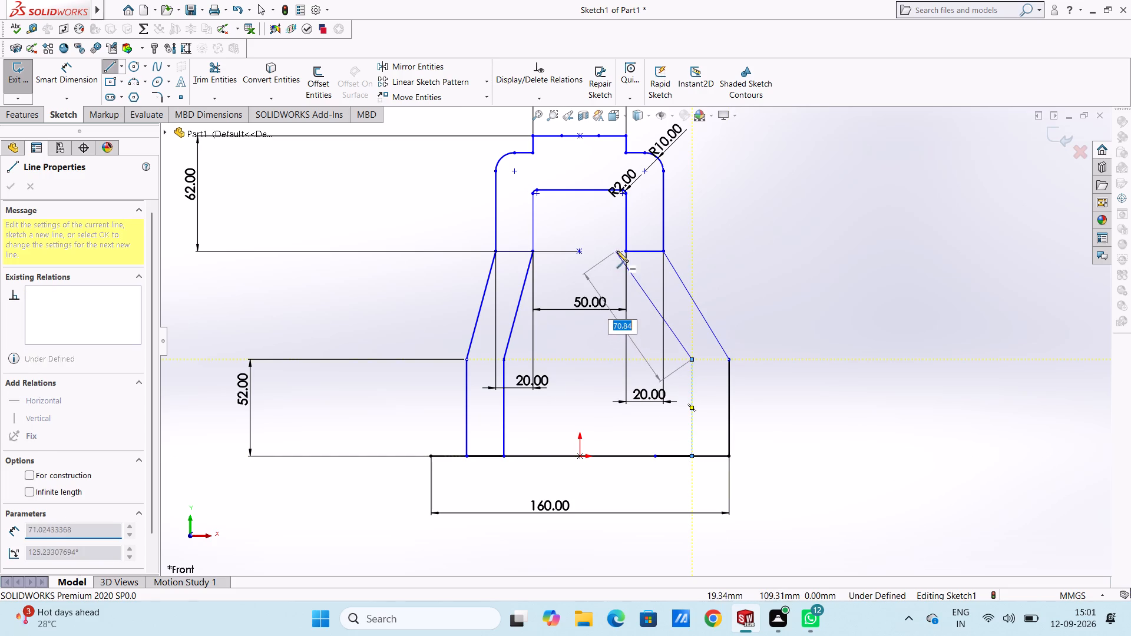
click(626, 252)
key(Escape)
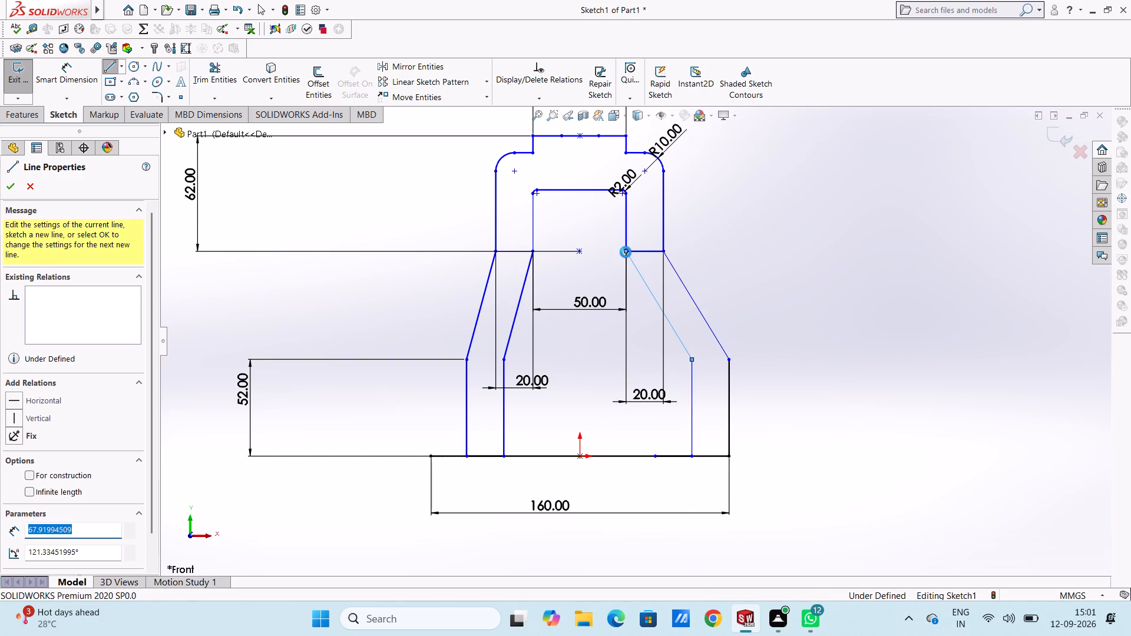
key(Escape)
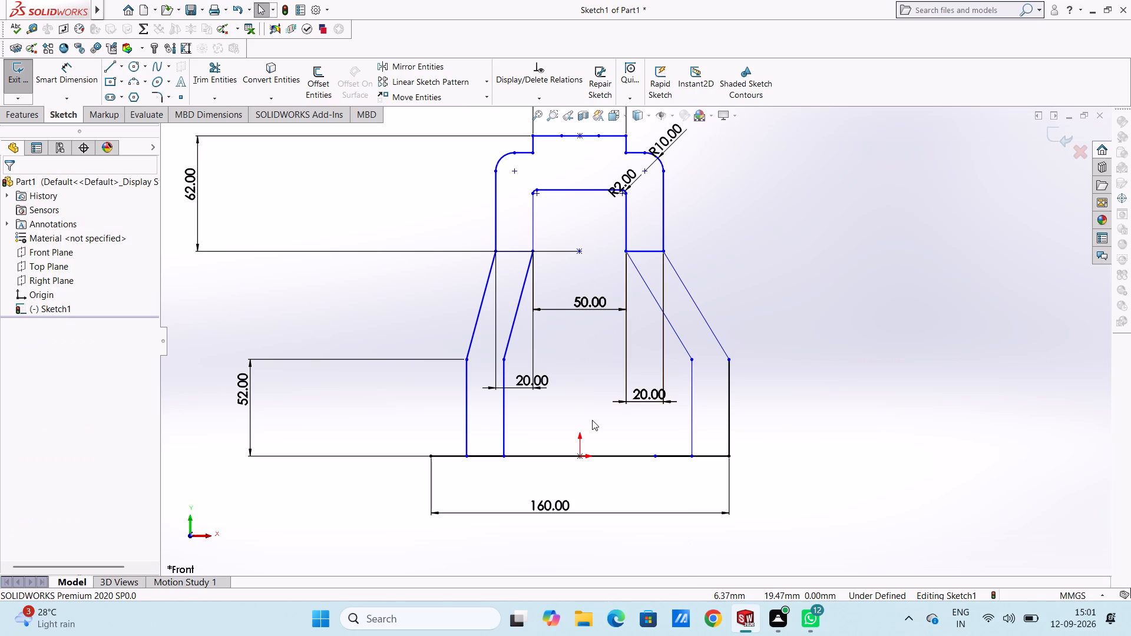
Delete the old left leg's outer and inner sloped lines.
click(485, 293)
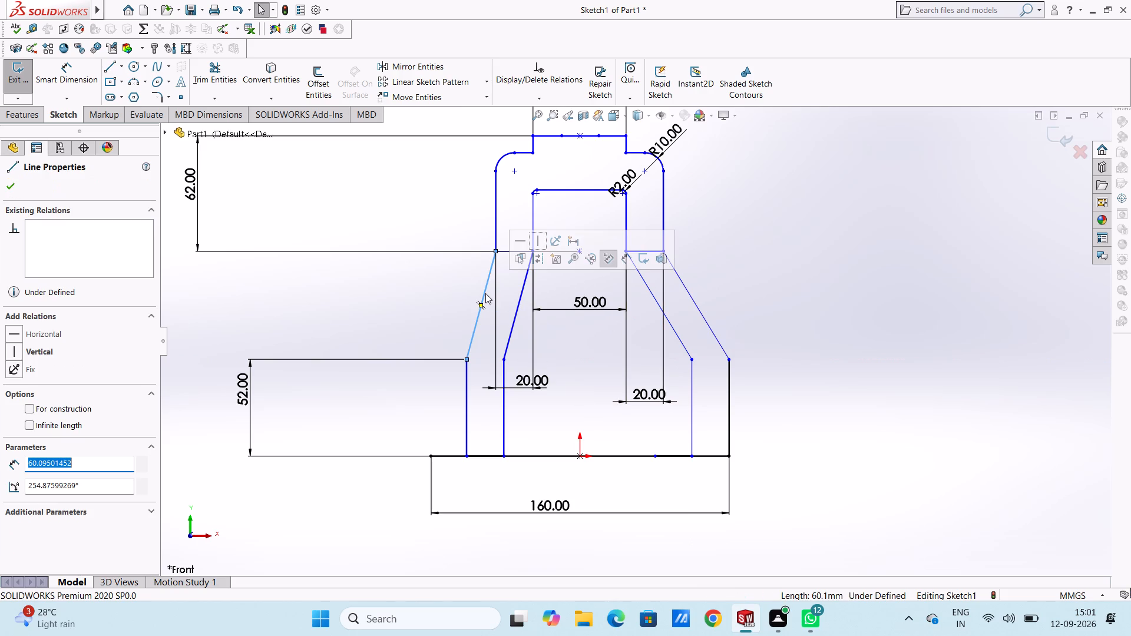
key(Delete)
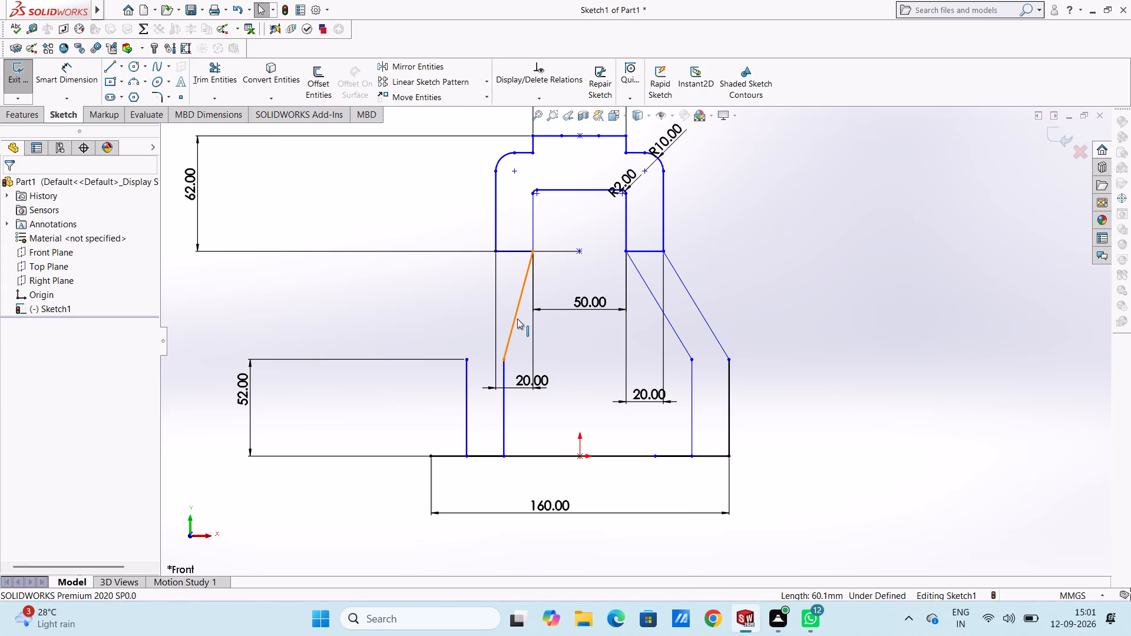
click(517, 319)
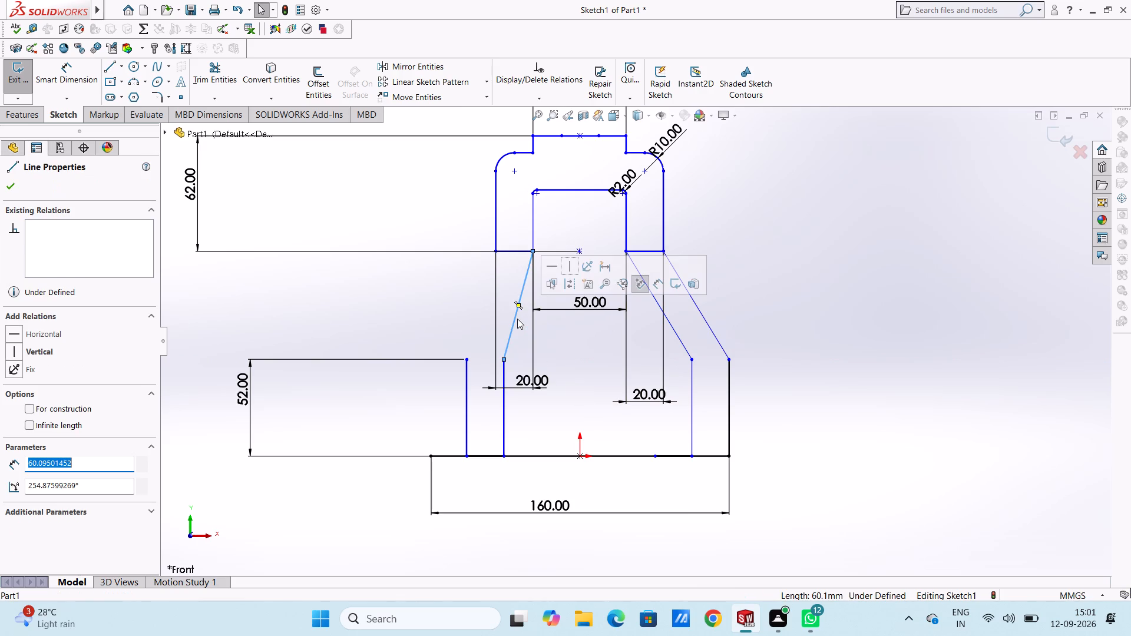
key(Delete)
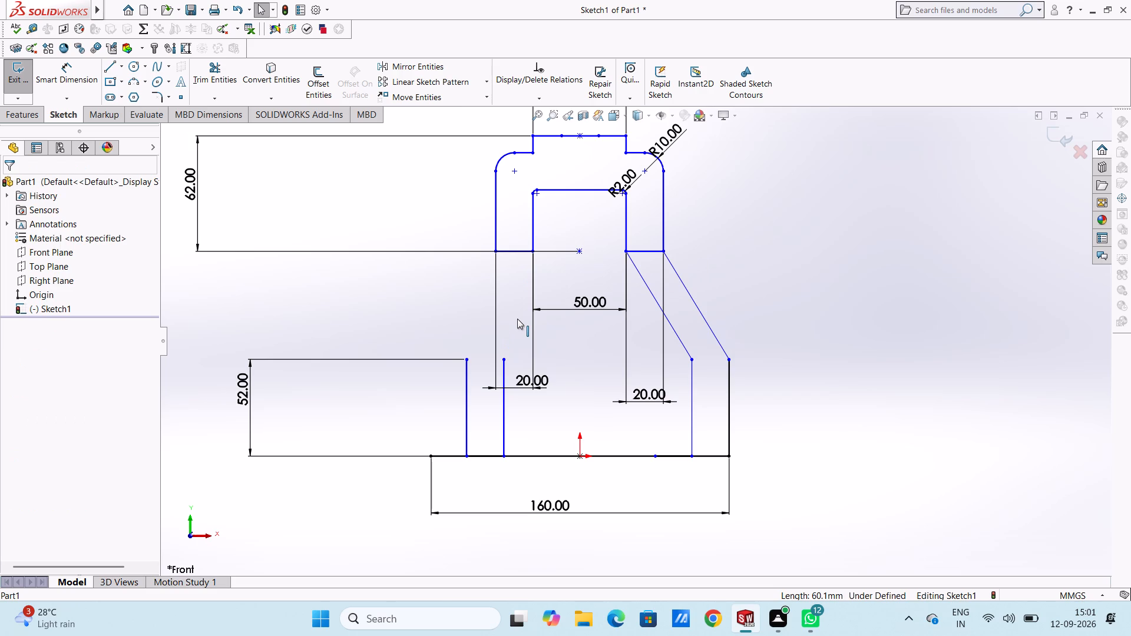
Draw a vertical line about 52 mm high from the base line's left end, continuing in a slope to the upper section's outer lower-left corner.
key(l)
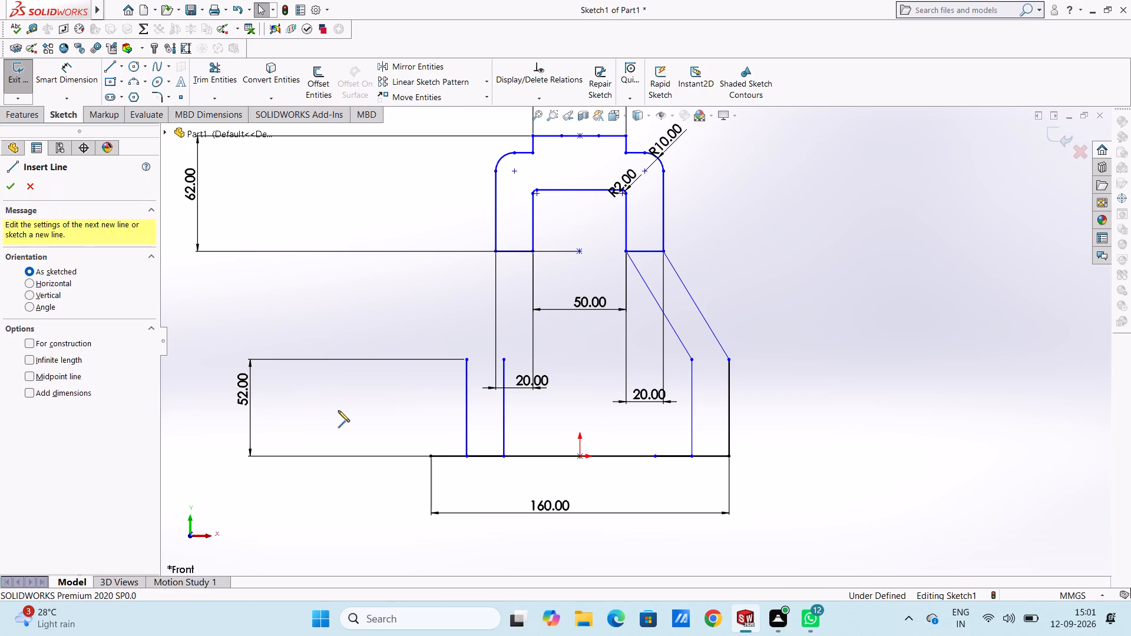
click(429, 456)
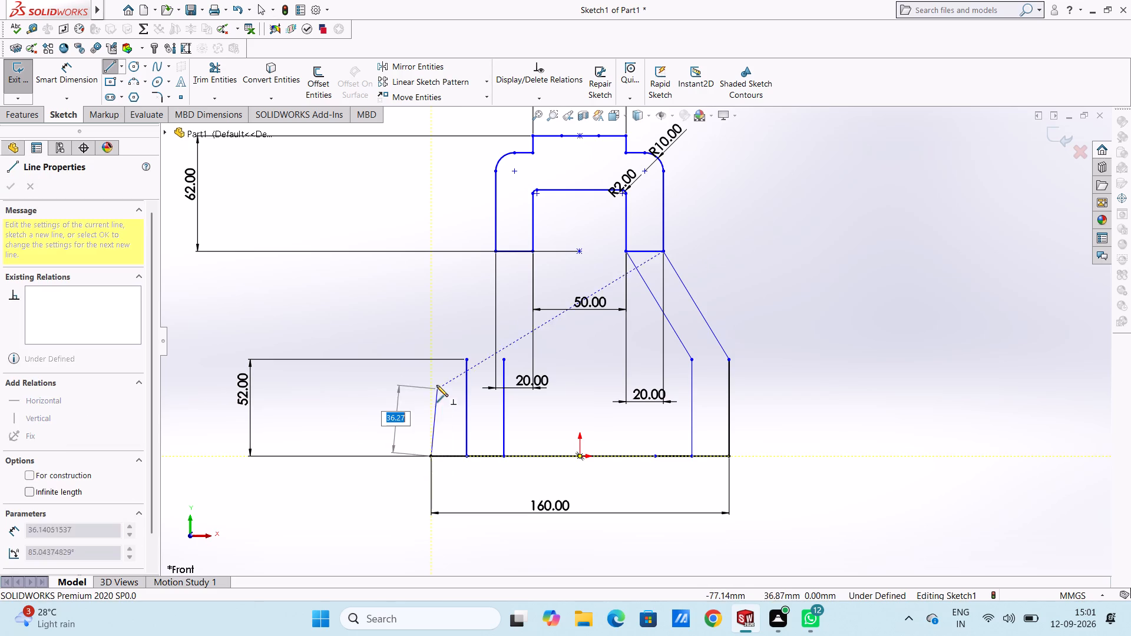
click(432, 359)
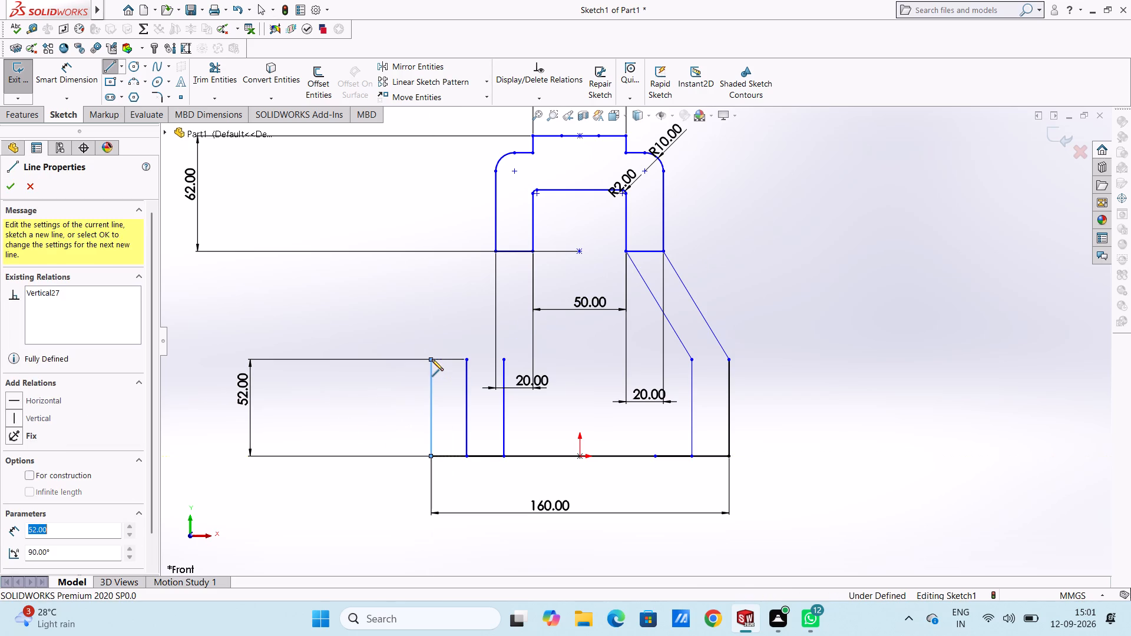
click(494, 254)
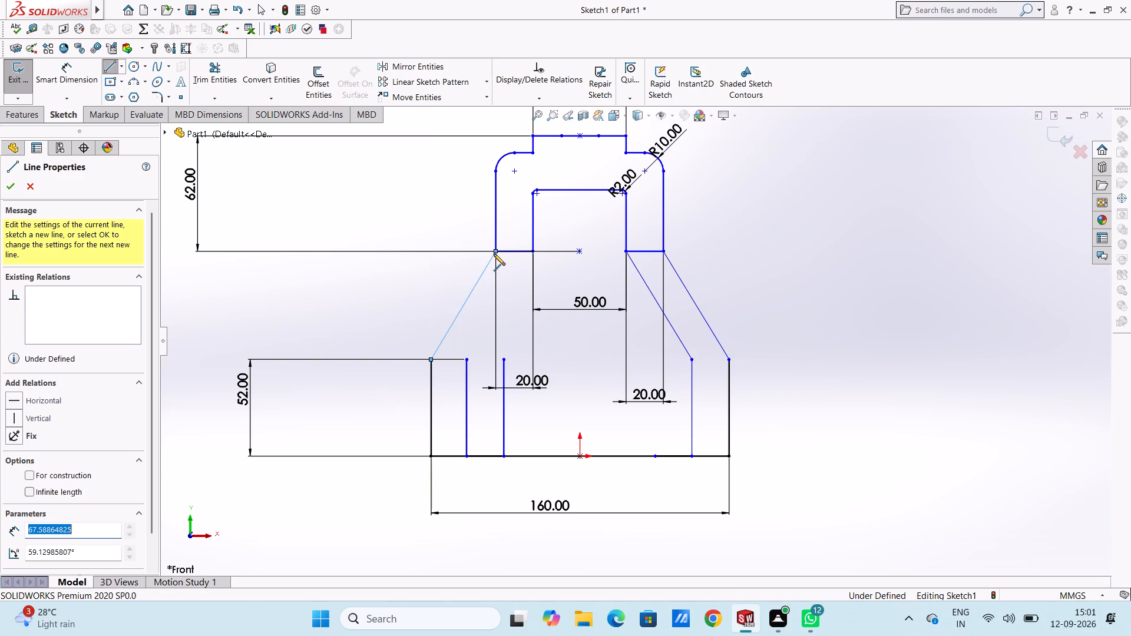
key(Escape)
key(Escape)
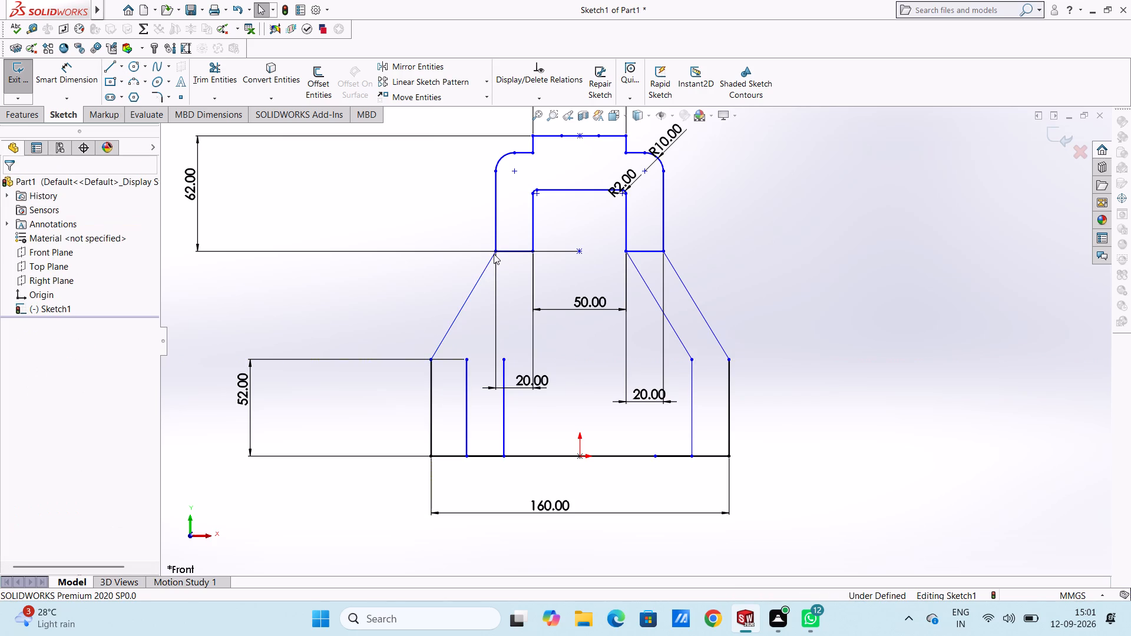
Delete the old left leg's two vertical lines together with the attached height dimension.
click(502, 380)
key(Delete)
click(467, 439)
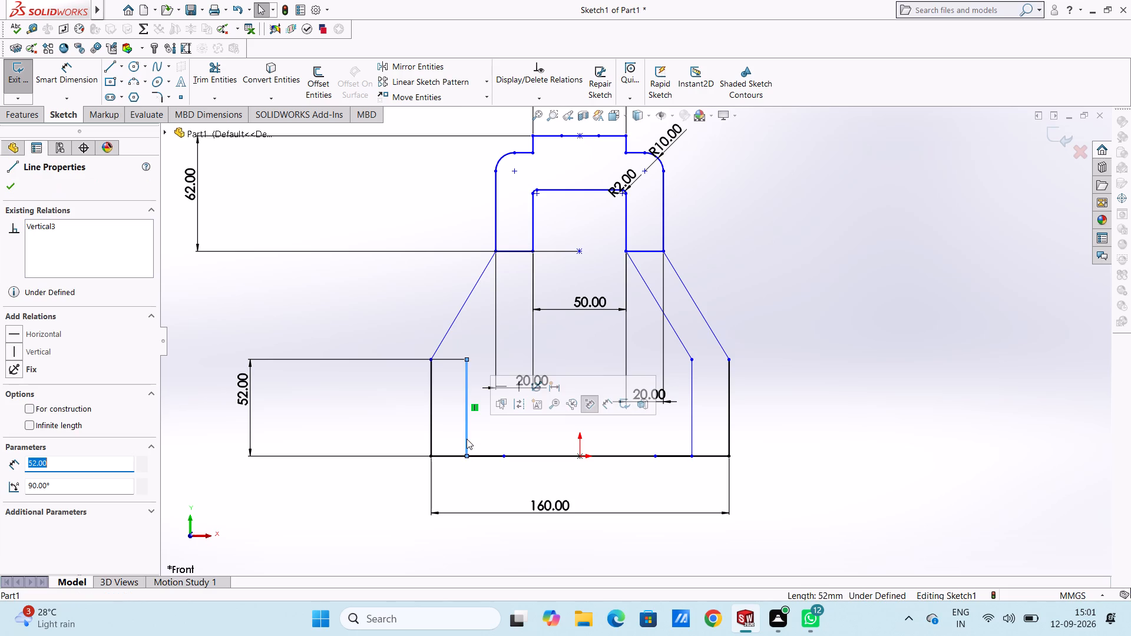
key(Delete)
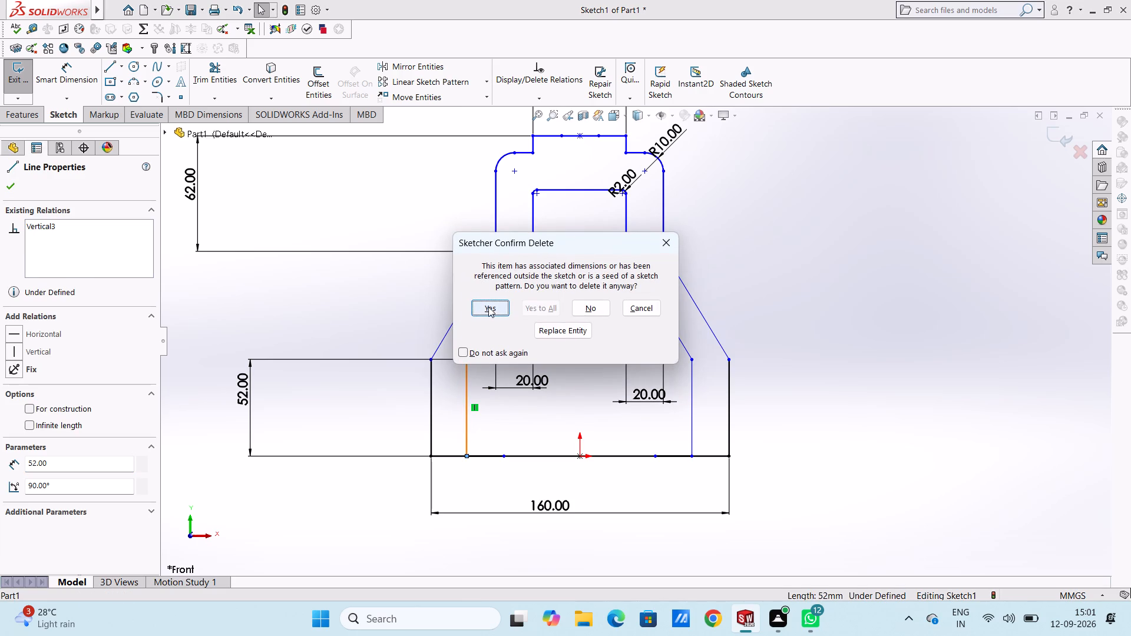
click(488, 307)
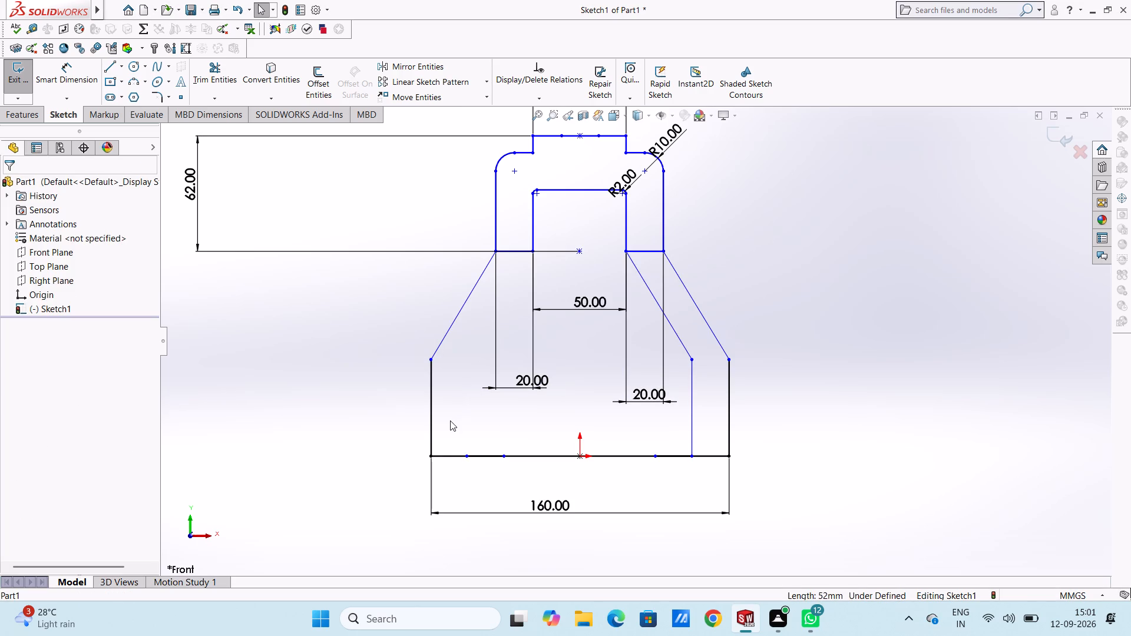
Draw the new left leg's inner wall: 20 mm inward along the base, about 52 mm up, and sloping to the upper section's inner lower-left corner.
key(l)
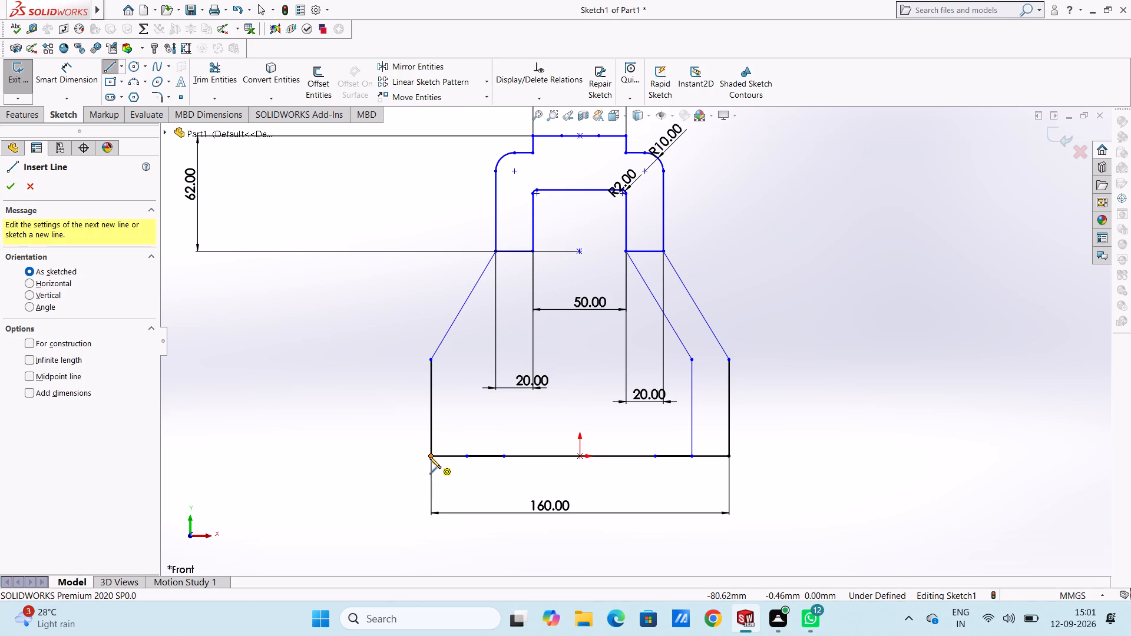
click(429, 457)
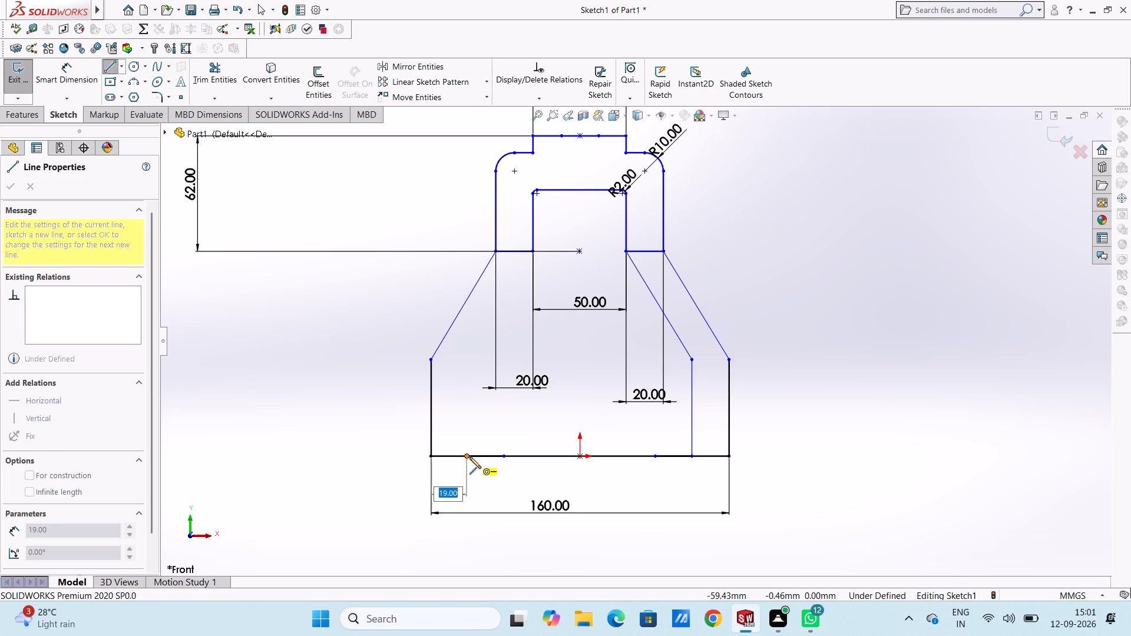
text(20)
key(Return)
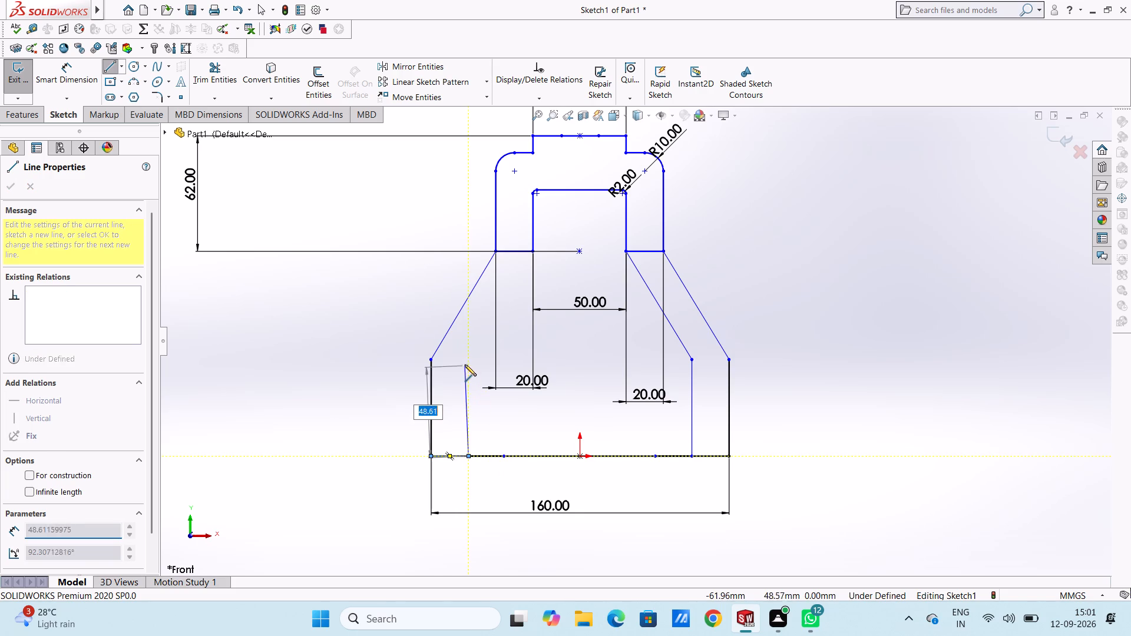
click(468, 361)
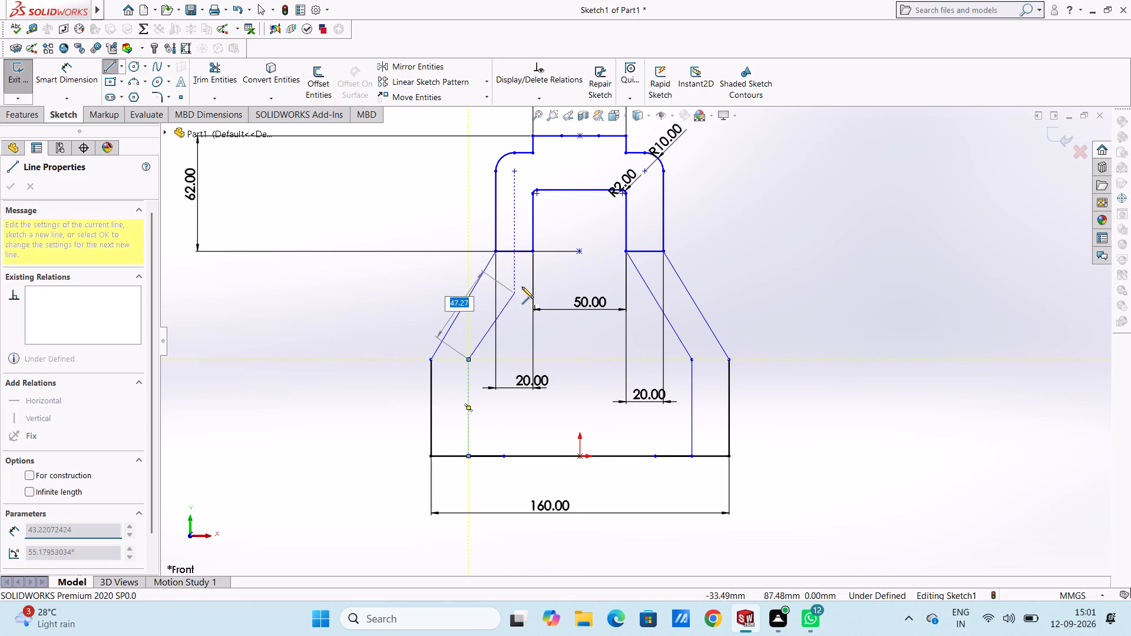
click(531, 251)
key(Escape)
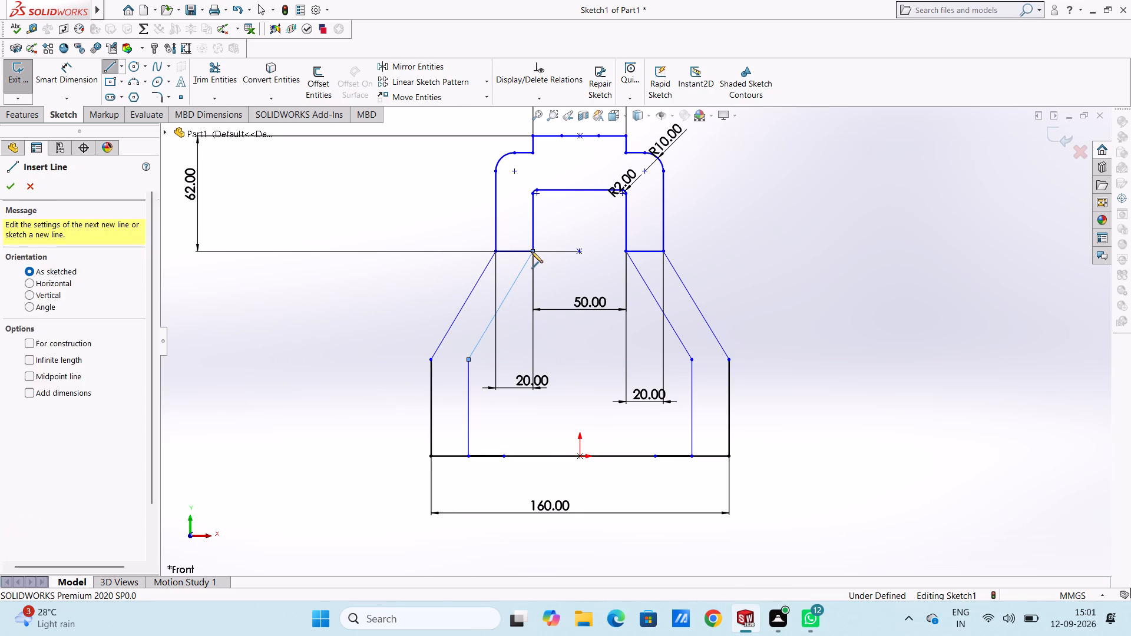
key(Escape)
Trim away the base line between the two legs' inner walls, including the leftover overlapping segments beside each leg.
ctrl+scroll(531, 251, up, 4)
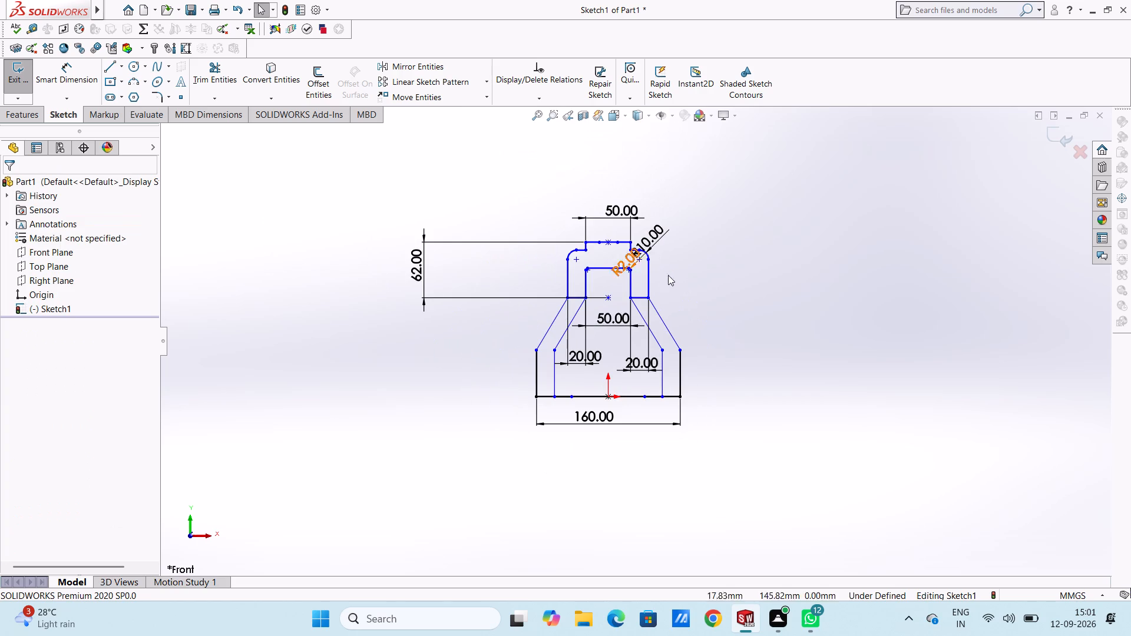
ctrl+scroll(706, 277, down, 3)
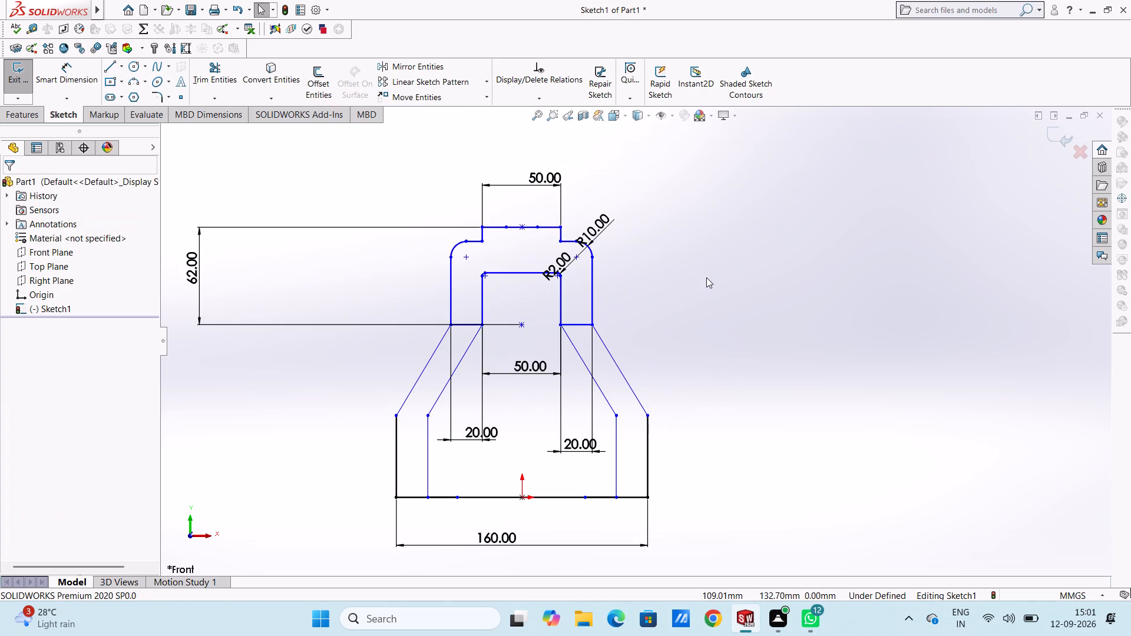
click(213, 76)
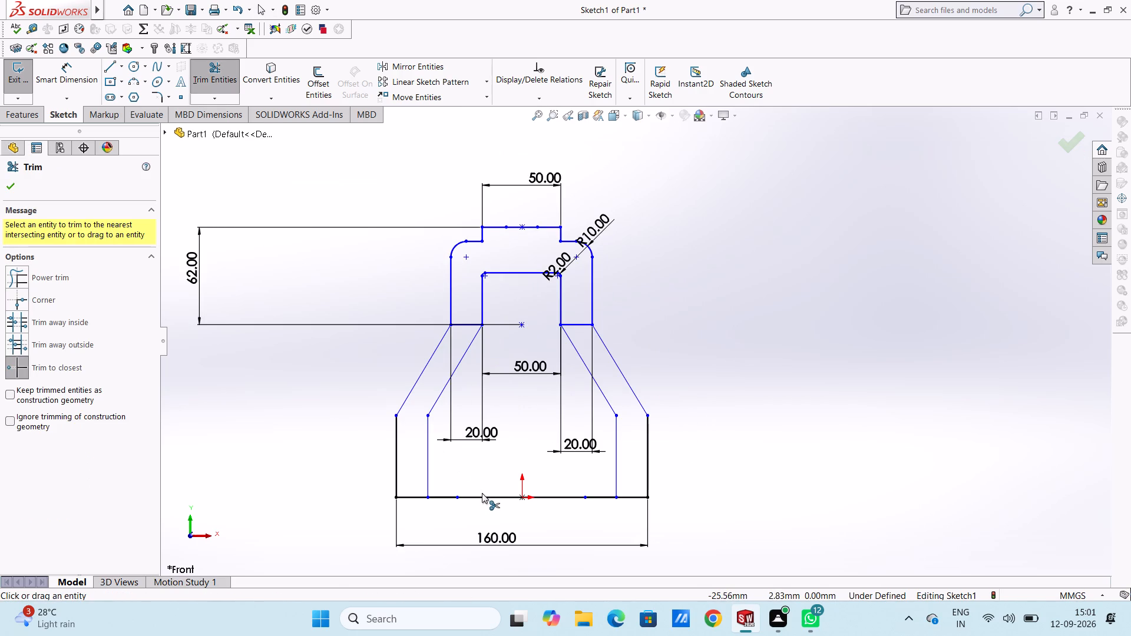
click(482, 495)
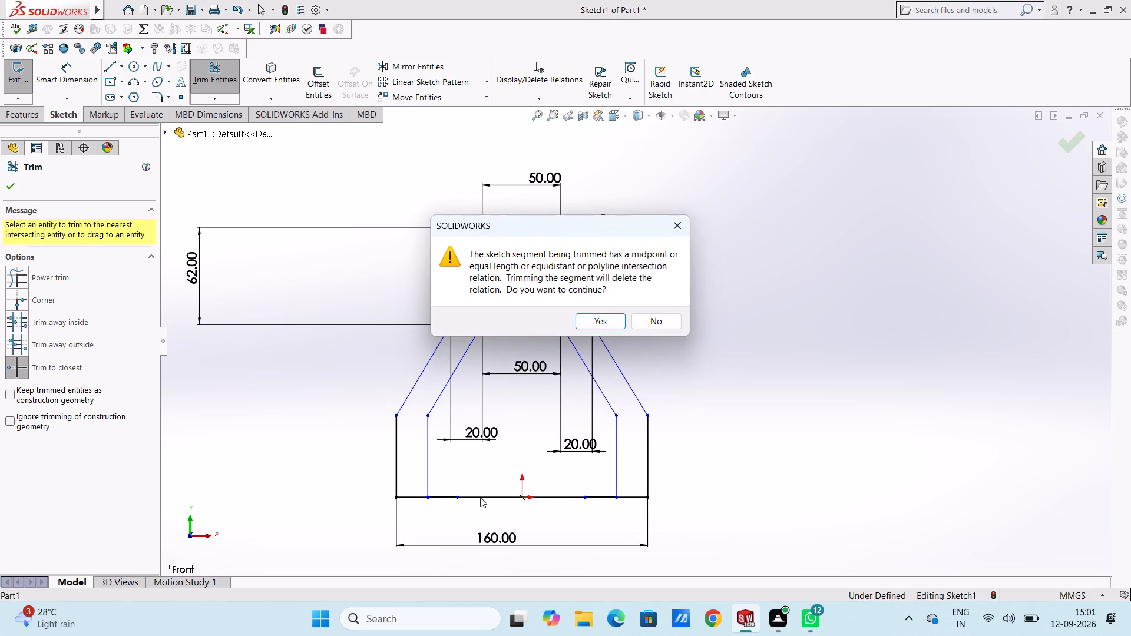
click(601, 326)
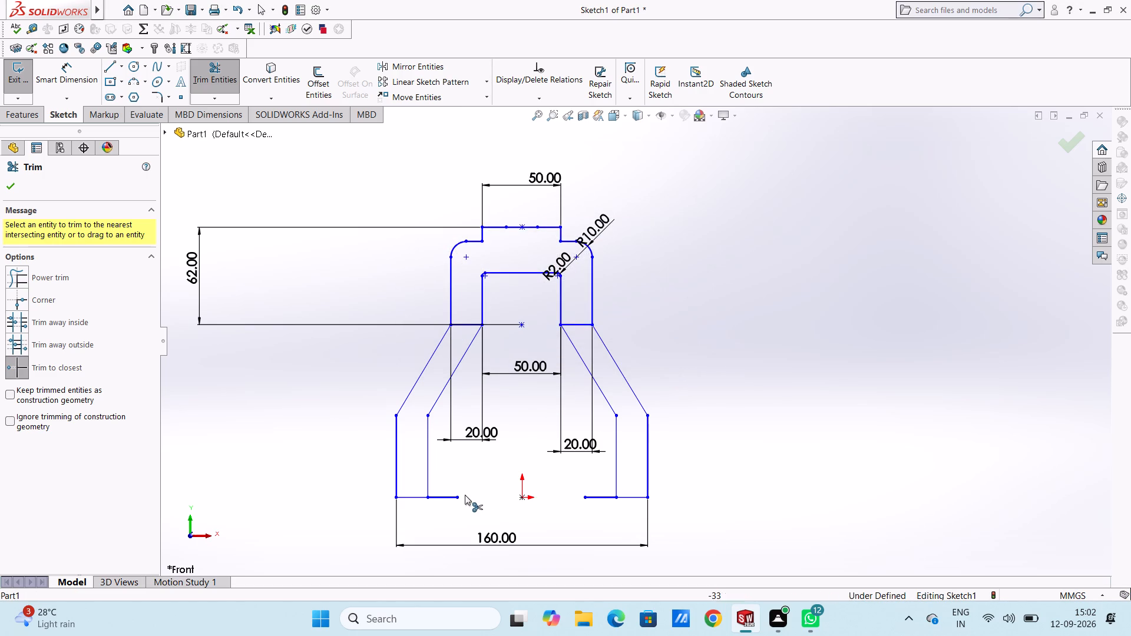
click(446, 498)
double_click(446, 498)
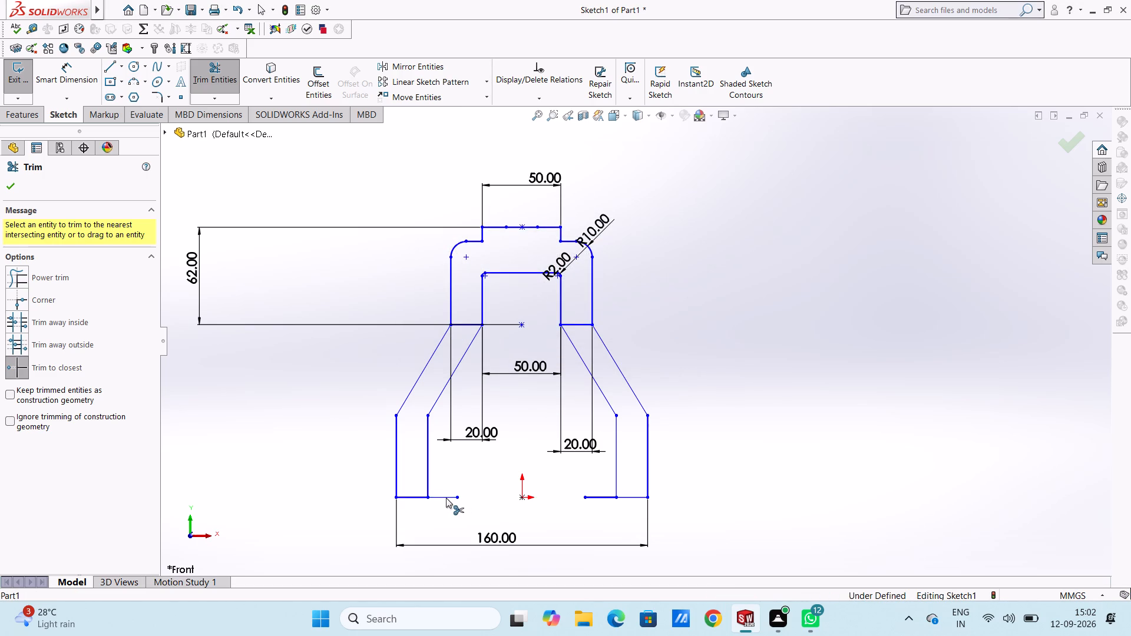
double_click(446, 498)
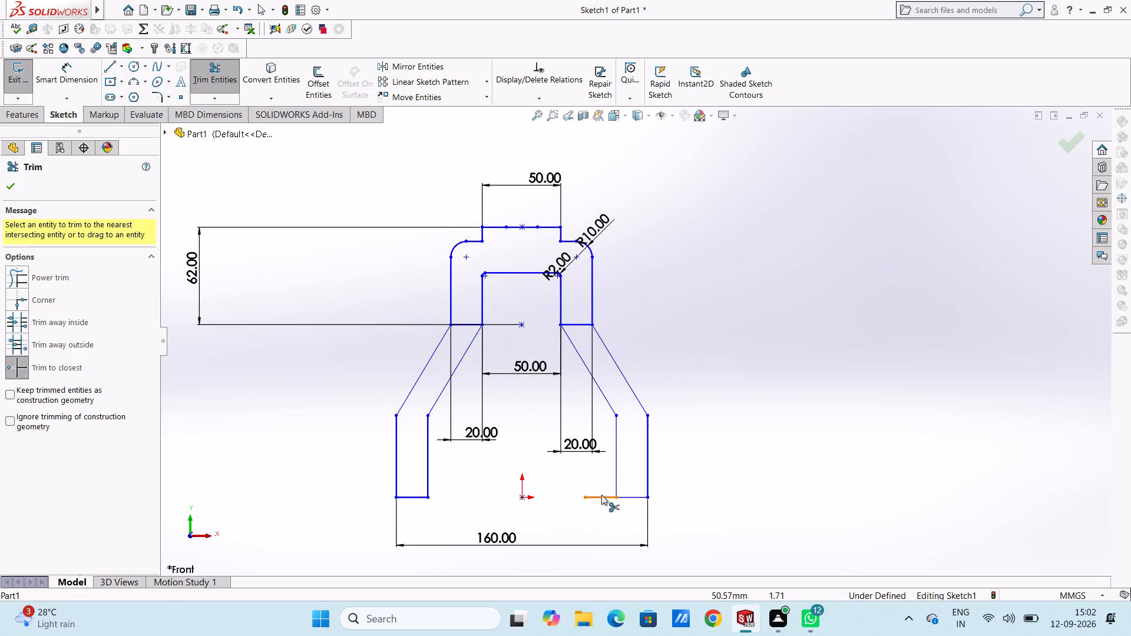
click(601, 495)
click(601, 495)
click(601, 495)
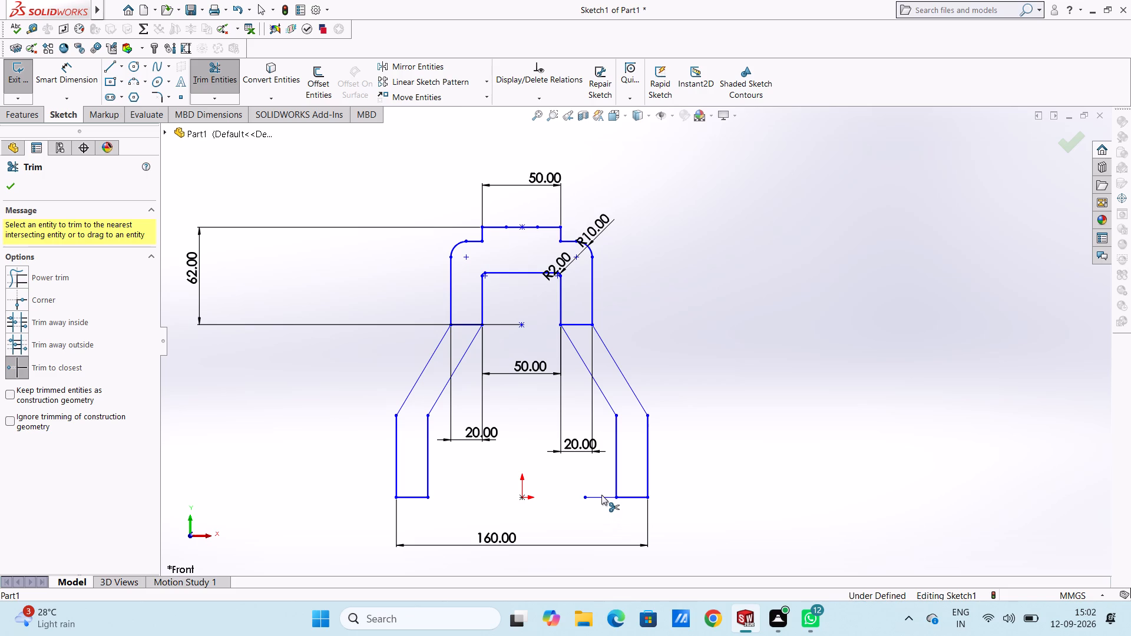
click(601, 495)
key(Escape)
key(Escape)
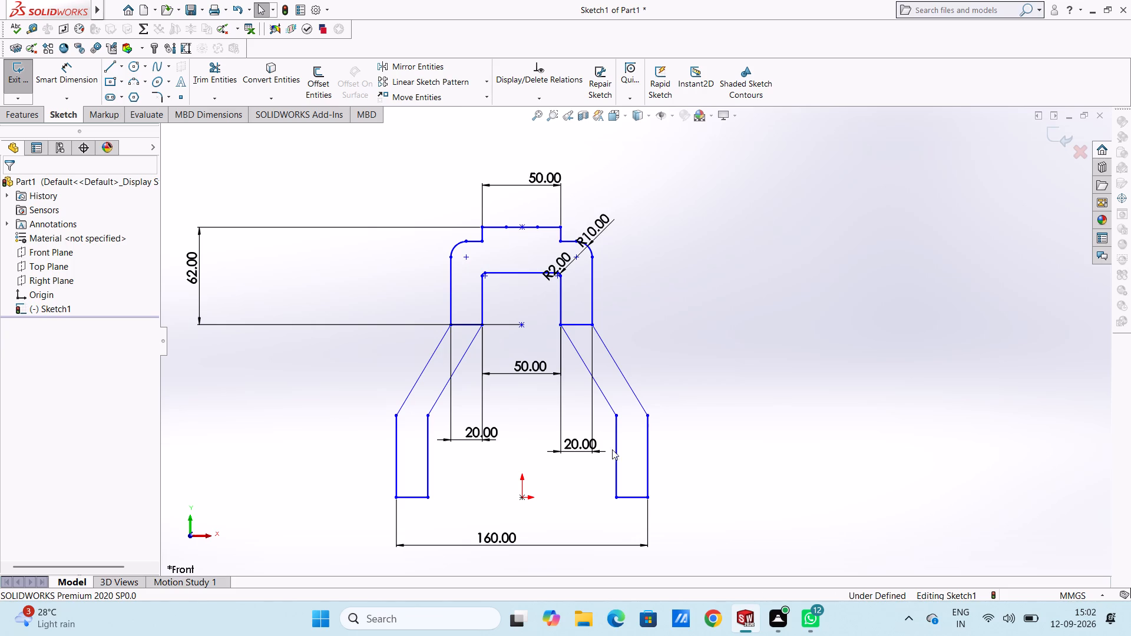
Delete the two short horizontal lines separating the upper section from the right and left sloped legs.
click(581, 325)
key(Delete)
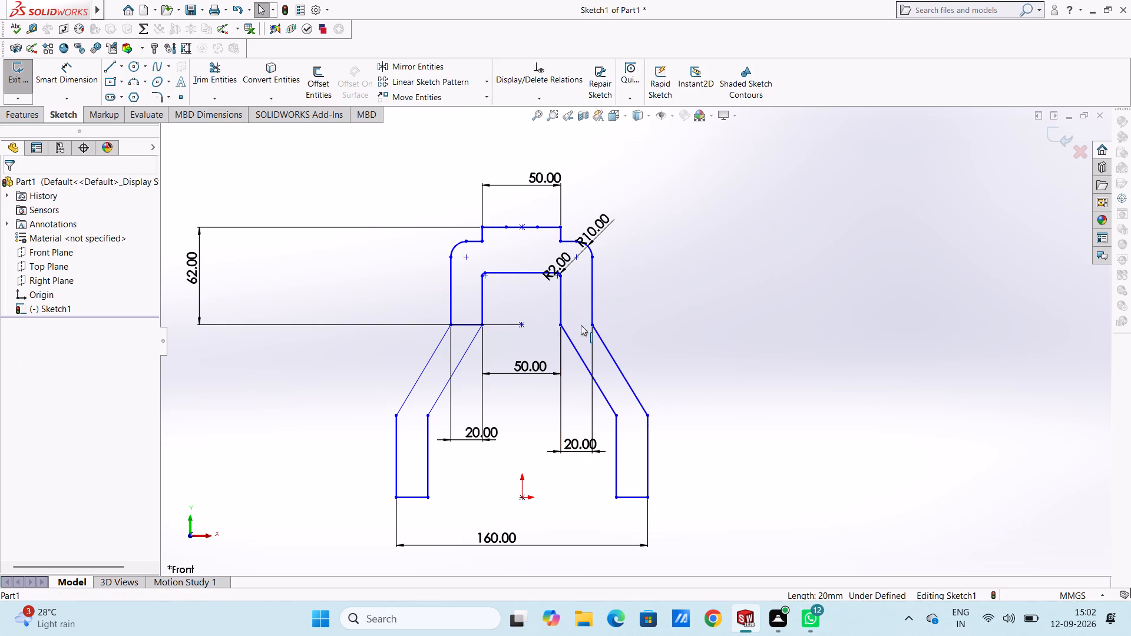
click(469, 324)
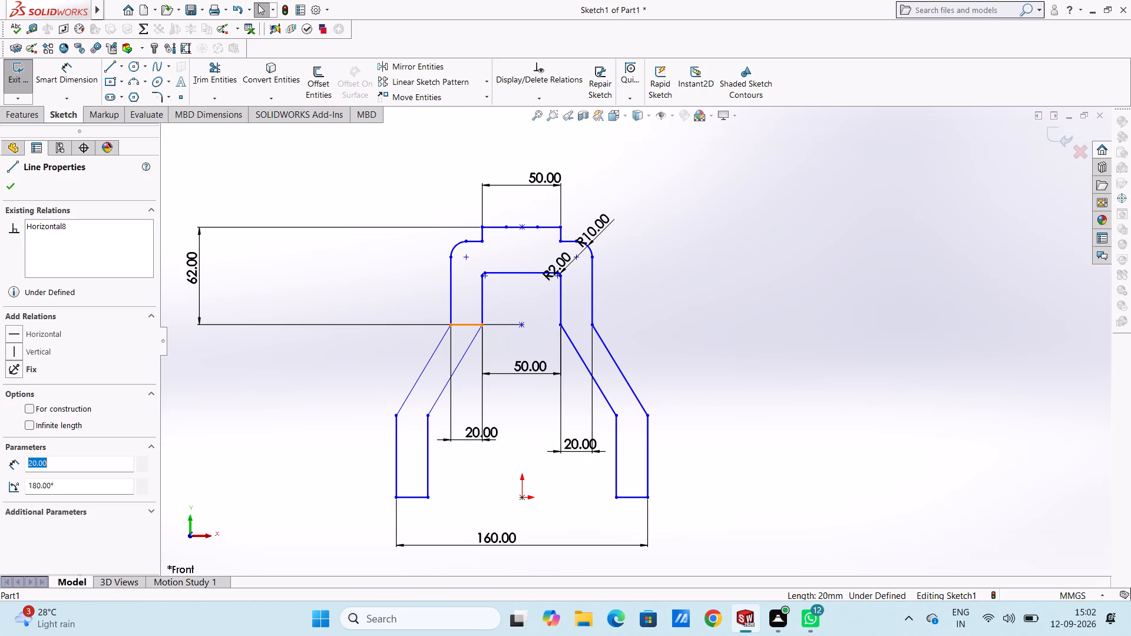
key(Delete)
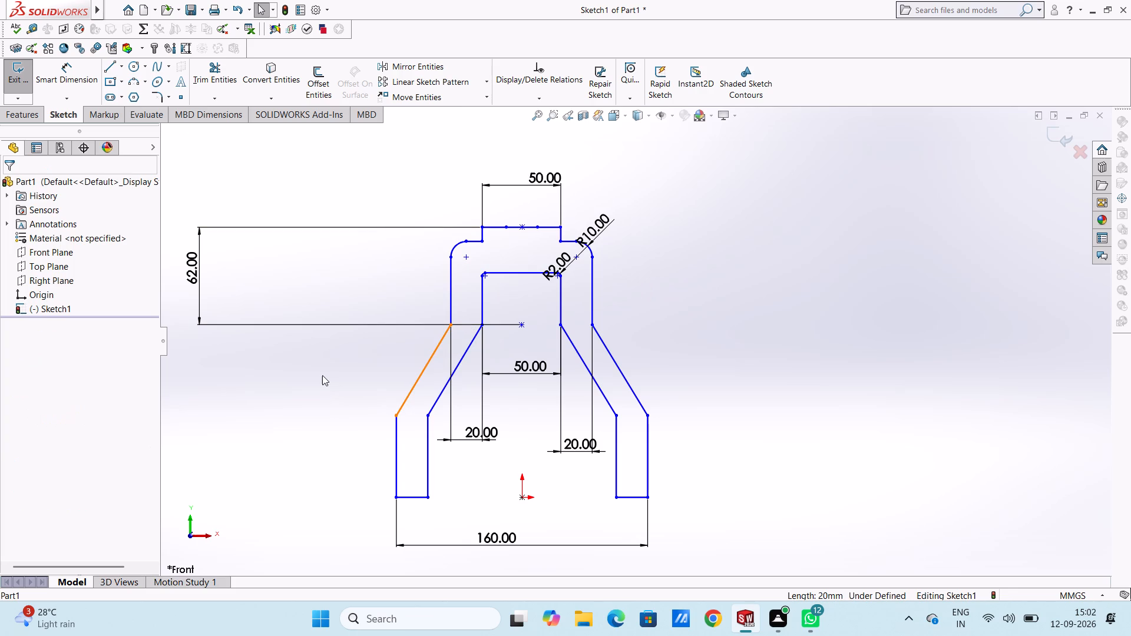
key(Escape)
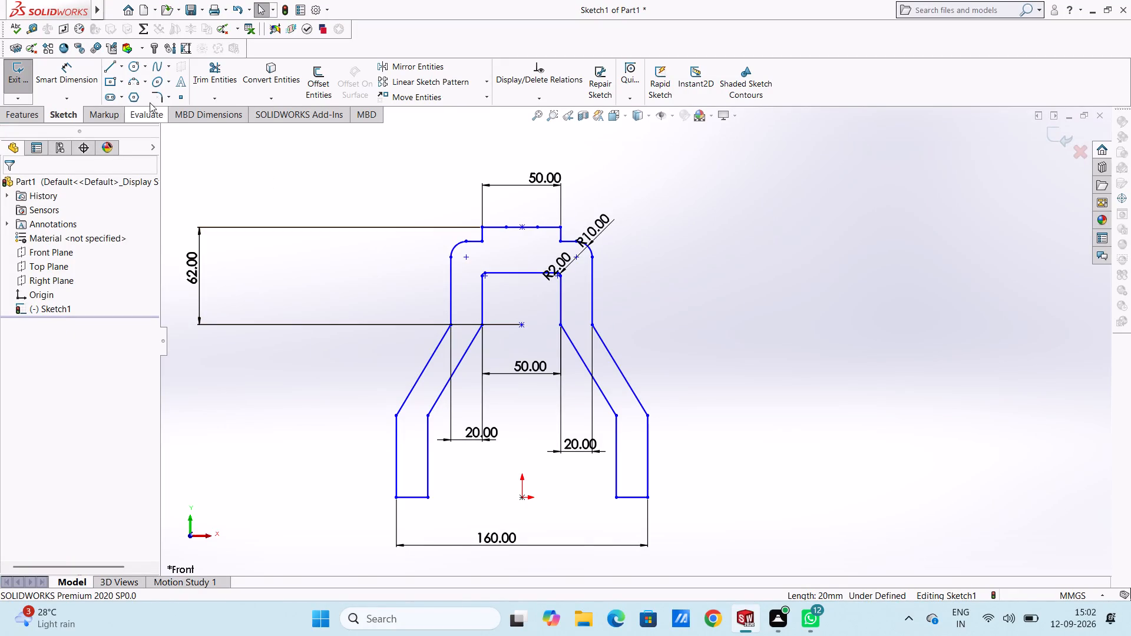
Add a height dimension to the left of the left leg's outer vertical line, keeping its drawn length.
click(81, 88)
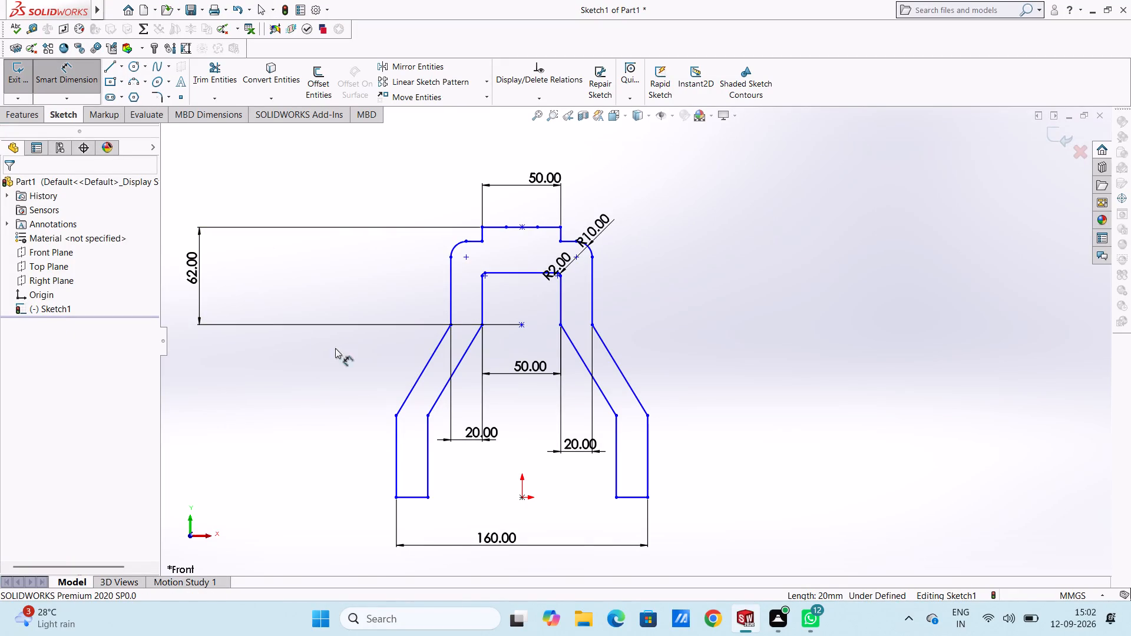
click(396, 447)
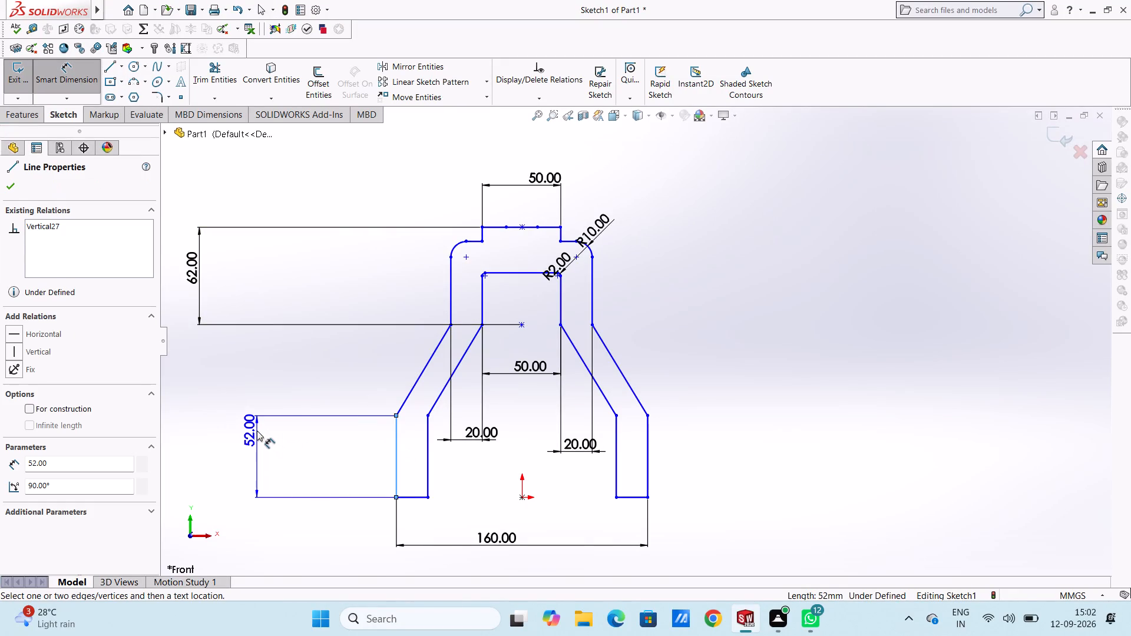
click(257, 430)
key(Return)
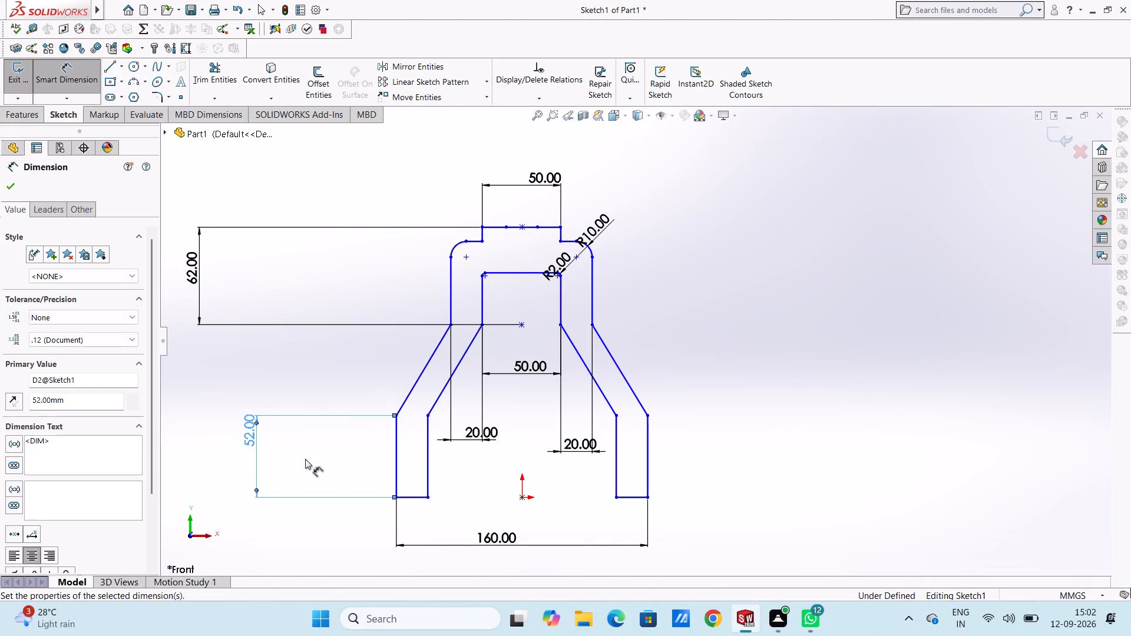
click(325, 471)
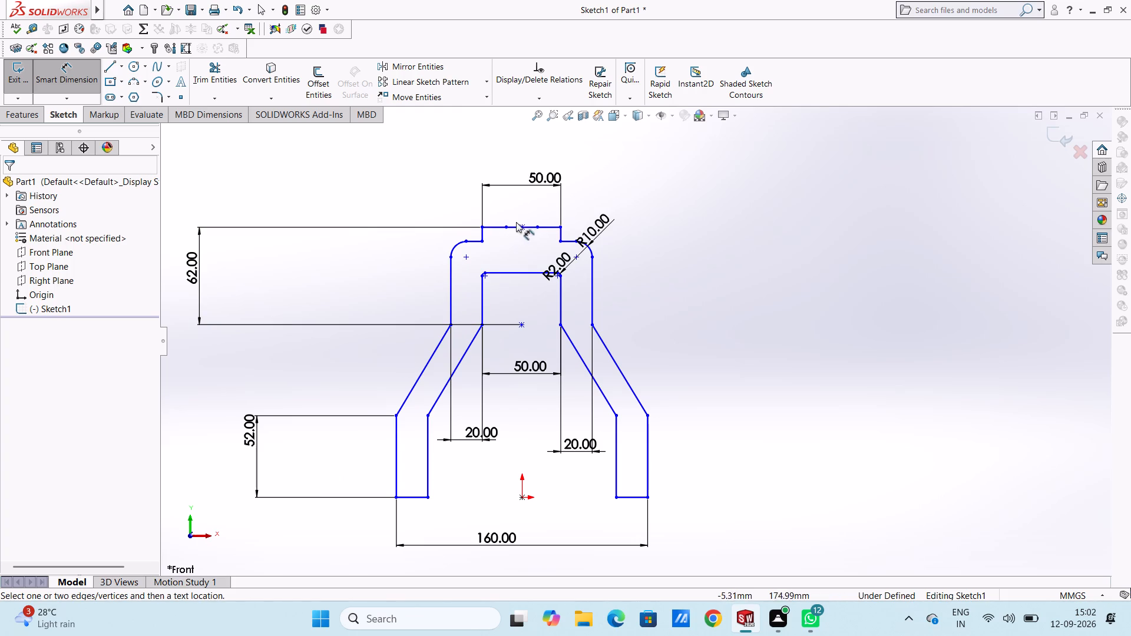
Add a height dimension beside the right leg's outer vertical line, keeping its drawn length.
click(649, 437)
click(921, 442)
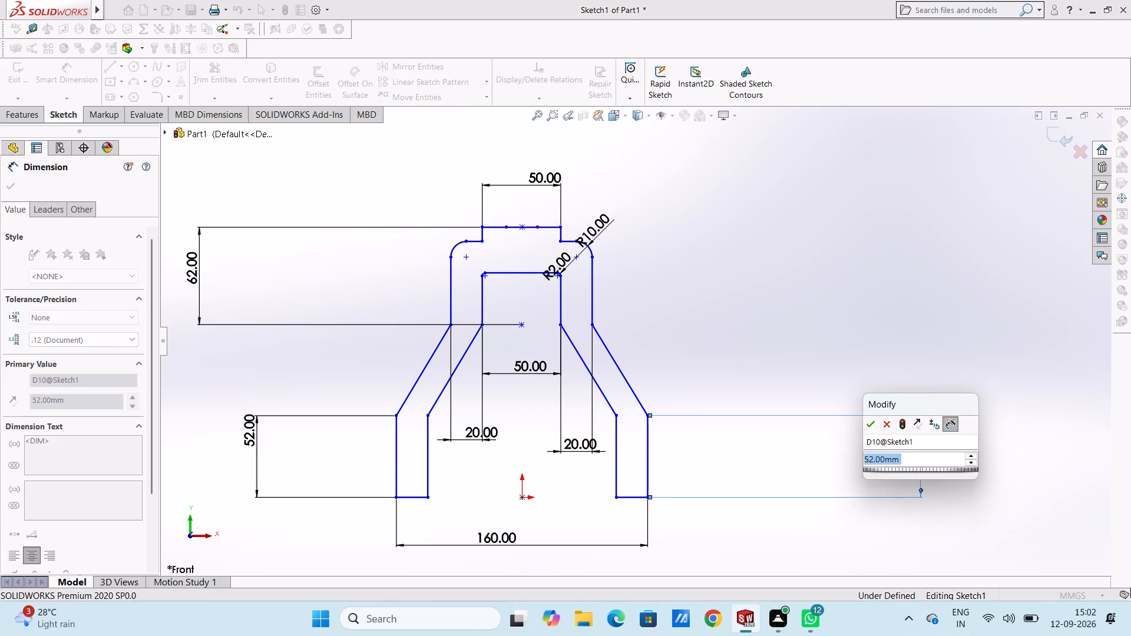
key(Return)
click(809, 476)
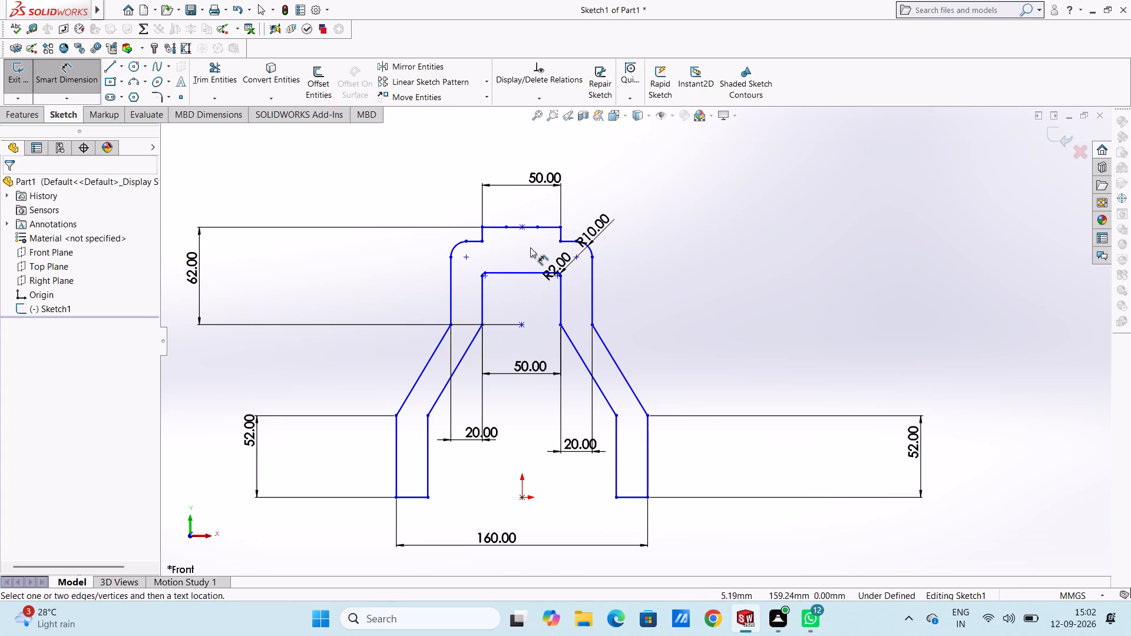
Dimension the length of the inner cavity's horizontal top line below the profile, keeping its drawn value.
click(529, 273)
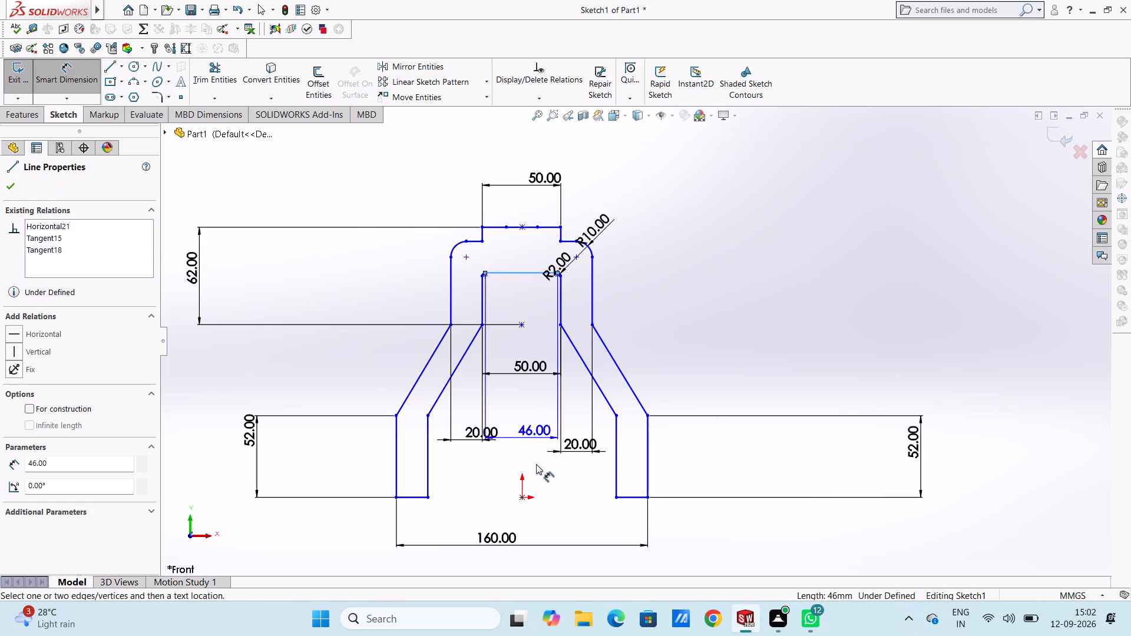
click(535, 532)
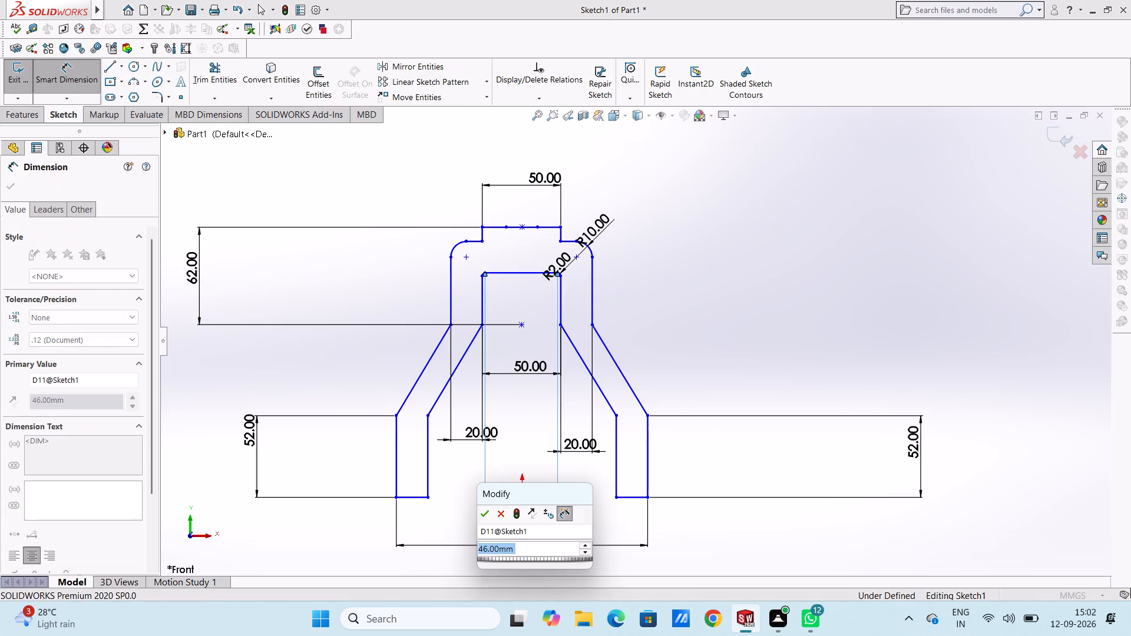
key(Return)
click(521, 436)
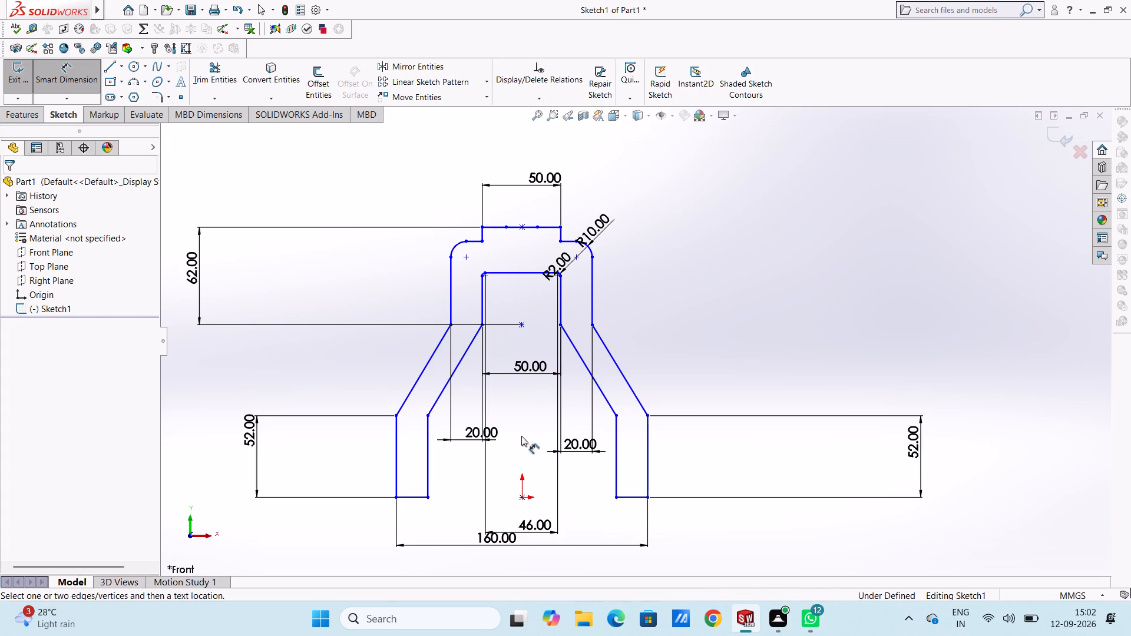
Dimension the overall height from the origin to the top edge's midpoint as 172 mm and finish dimensioning.
click(522, 227)
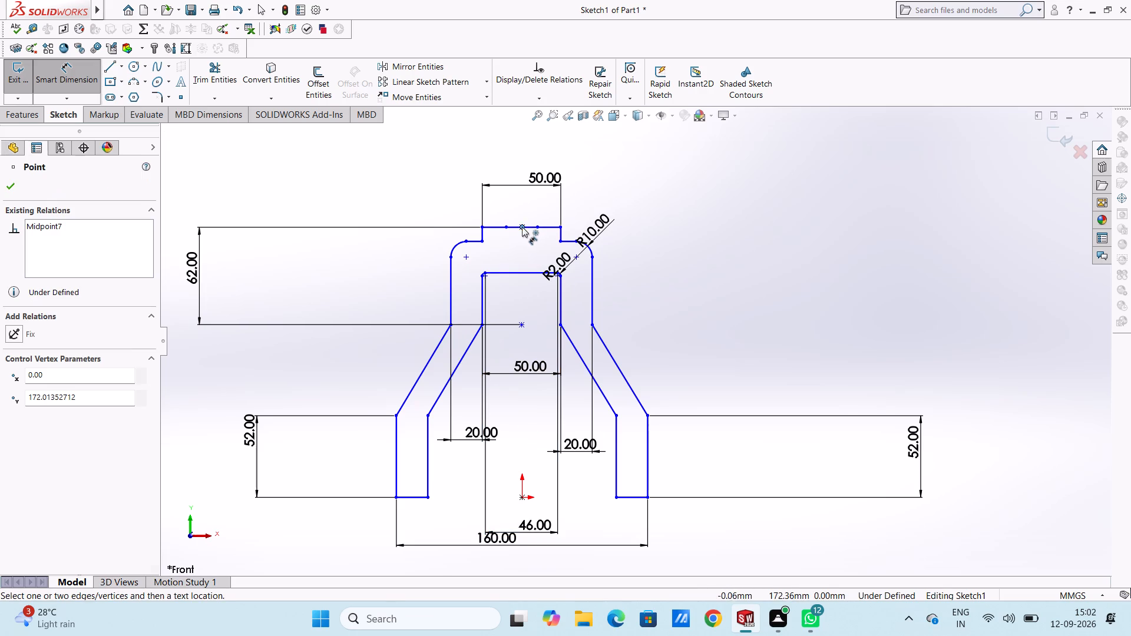
click(522, 498)
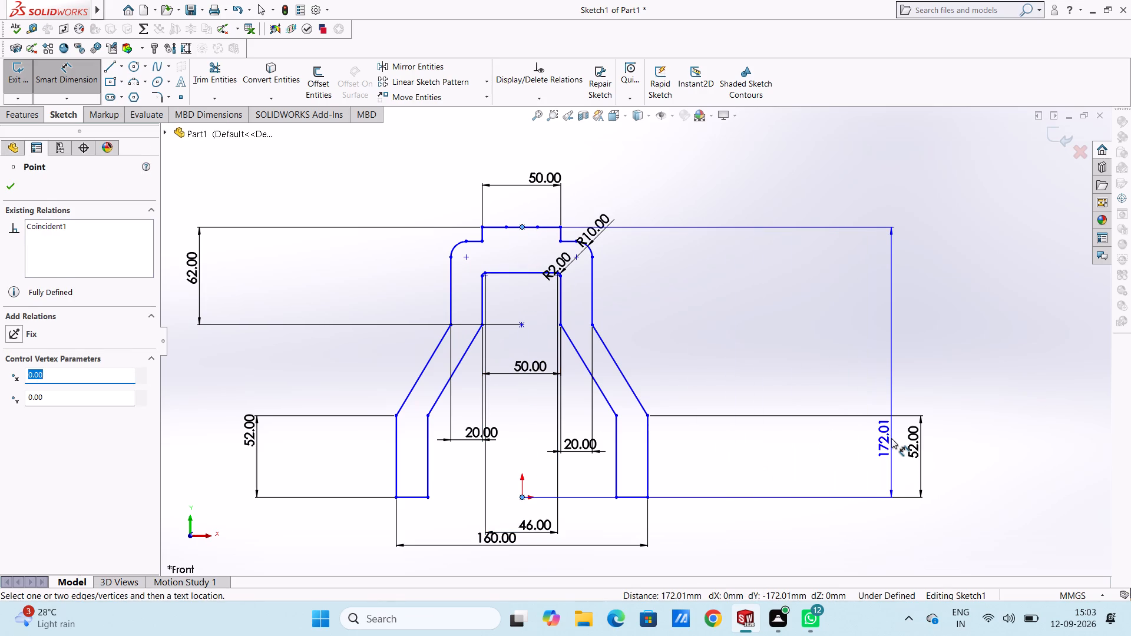
click(891, 438)
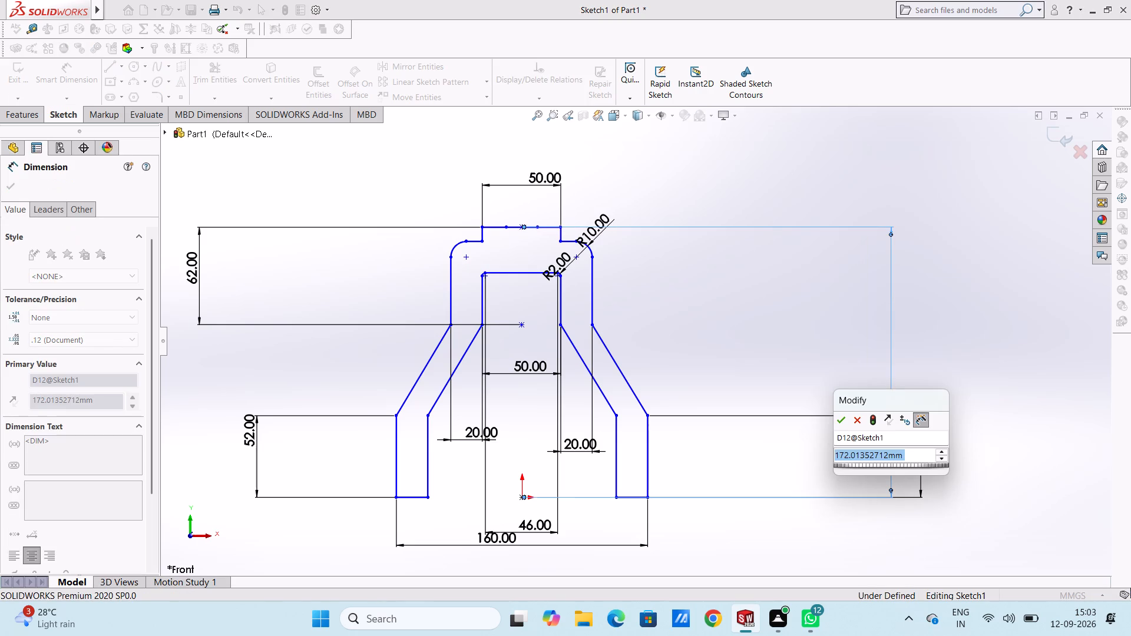
text(172)
key(Return)
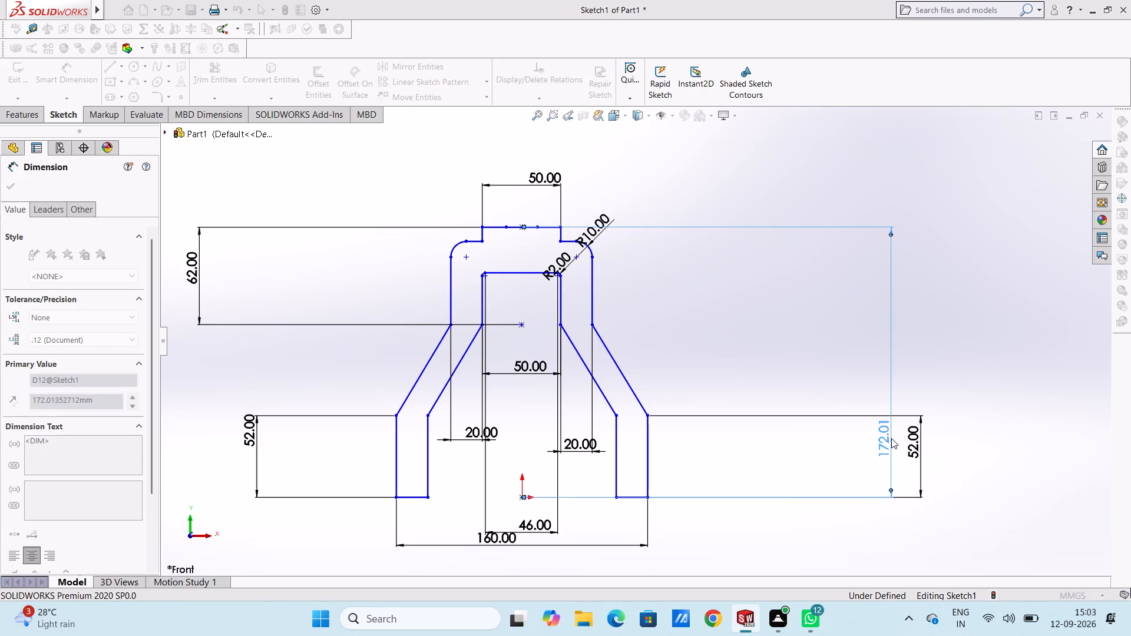
click(862, 360)
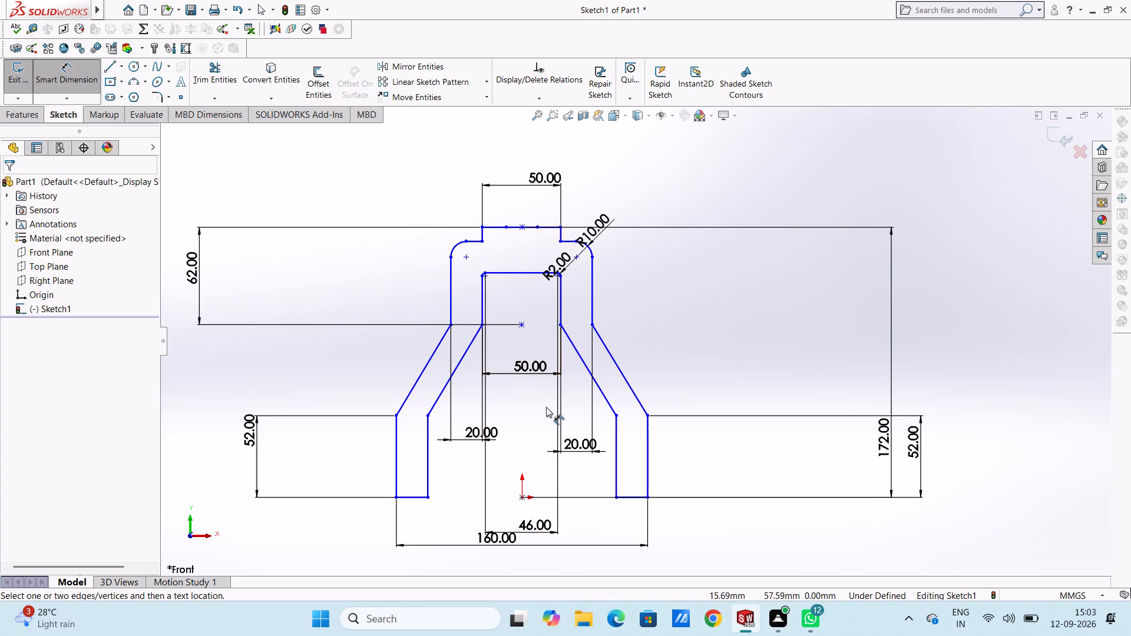
ctrl+scroll(546, 407, down, 3)
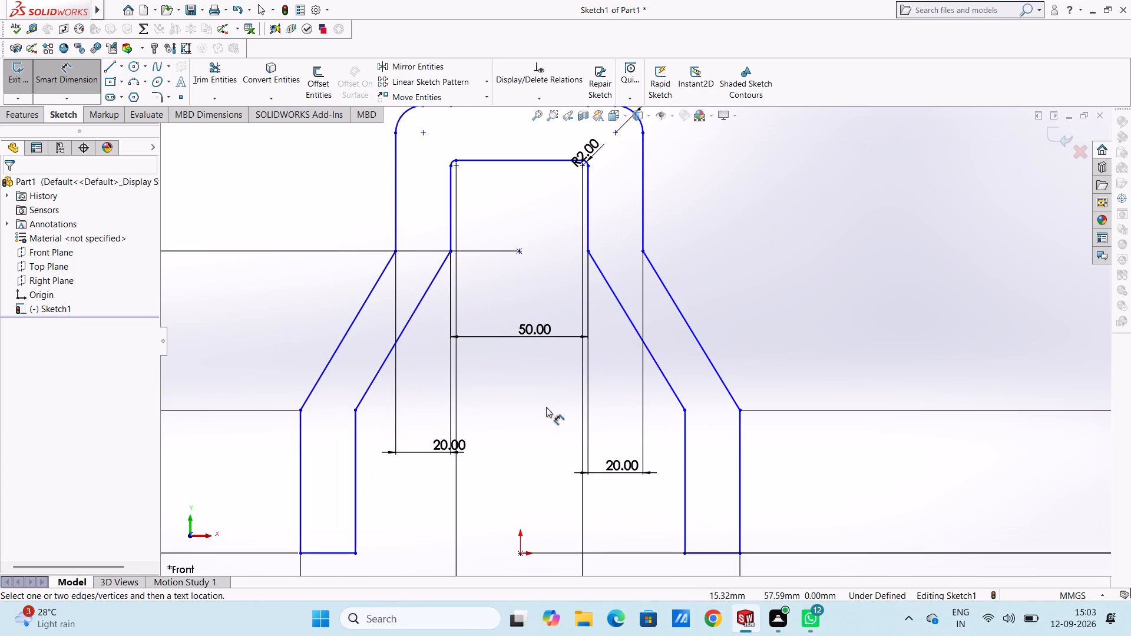
key(Escape)
key(Escape)
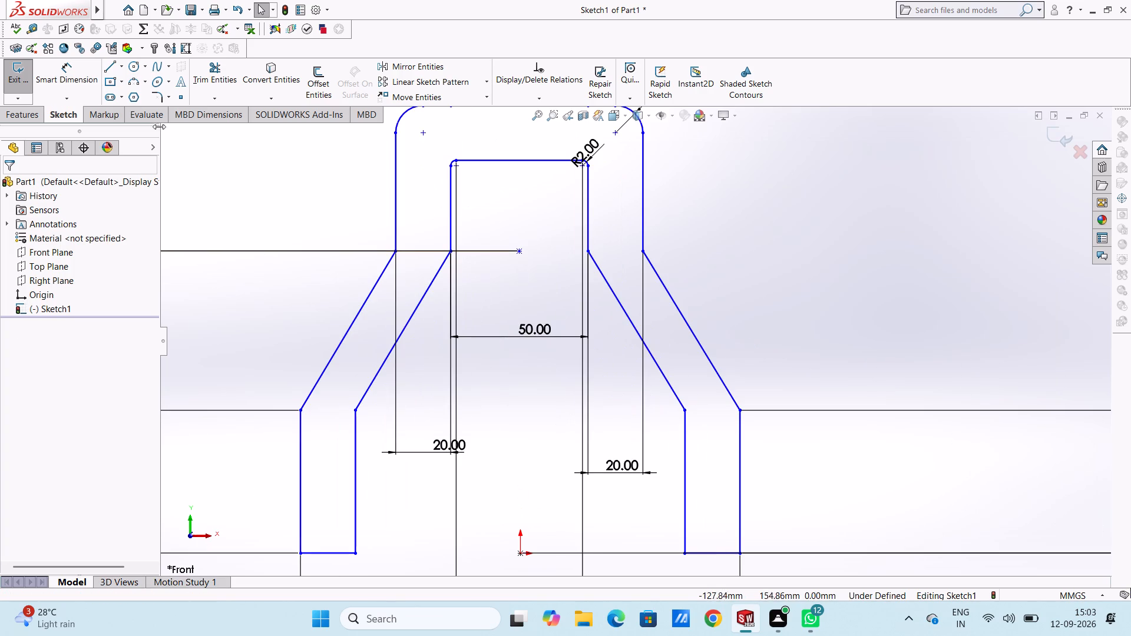
Extrude the closed profile region as a boss with a blind depth of 60 mm.
click(24, 112)
click(27, 90)
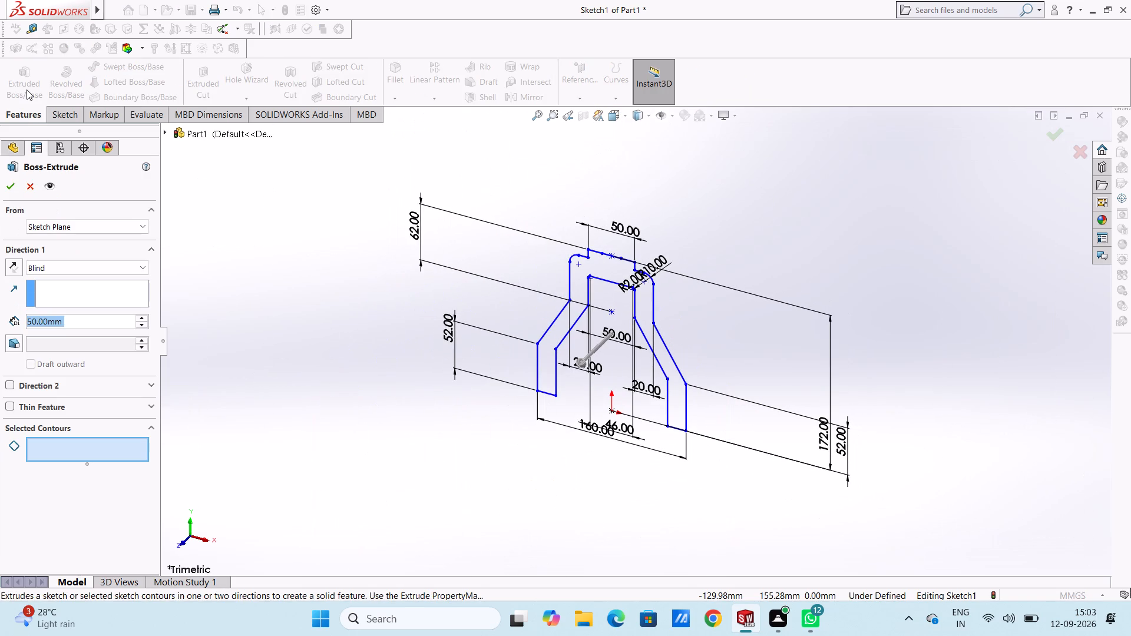
click(580, 289)
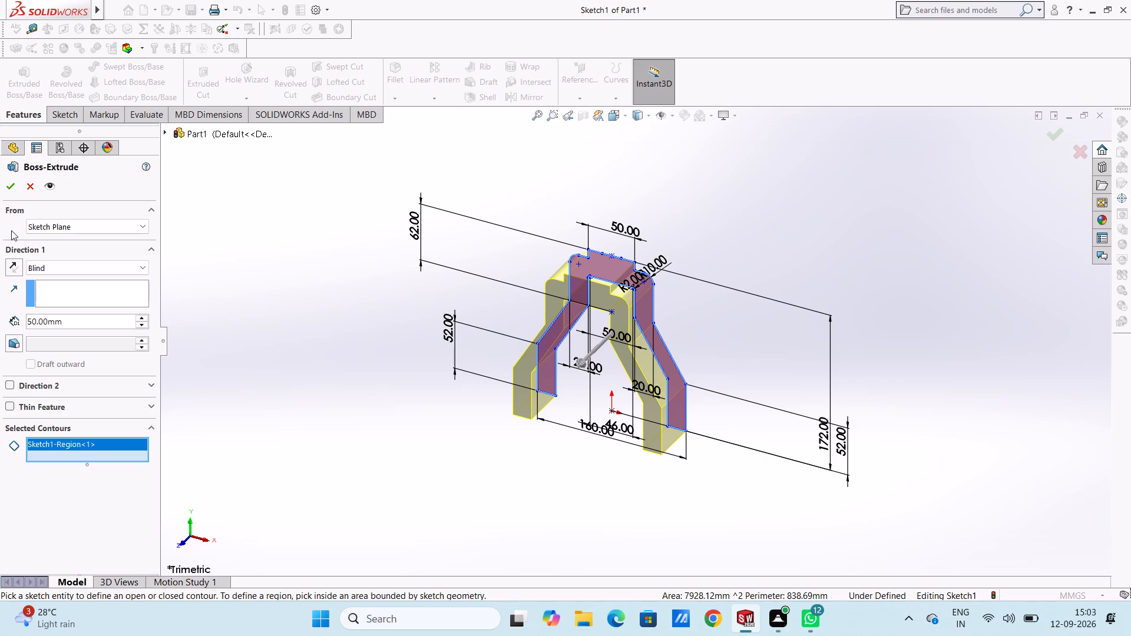
double_click(69, 317)
text(60)
key(Return)
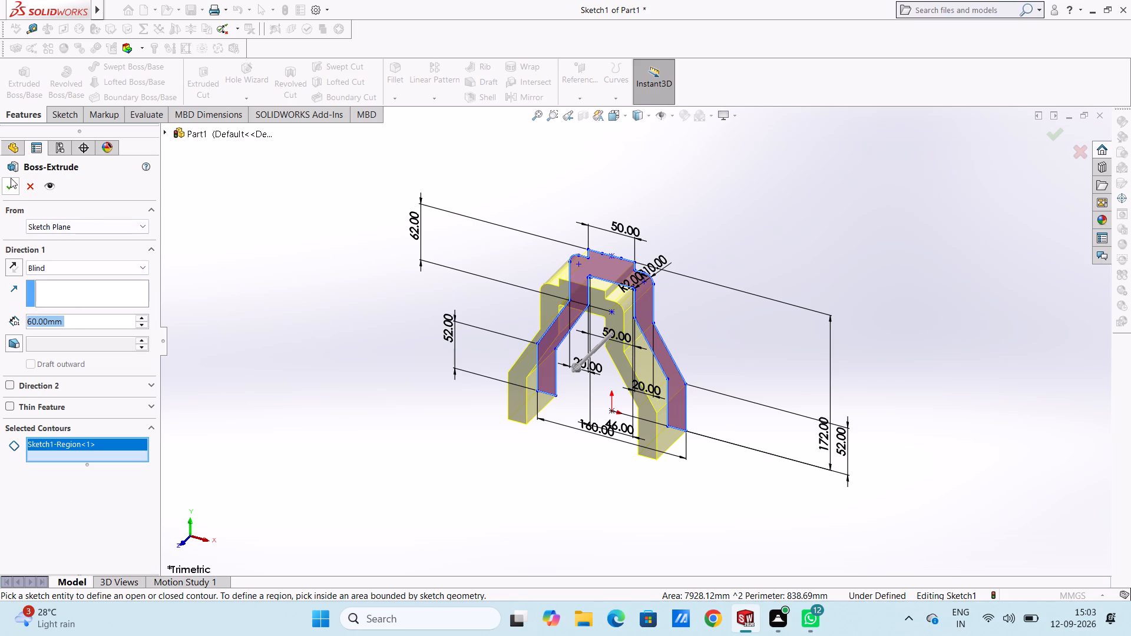
click(10, 178)
click(408, 293)
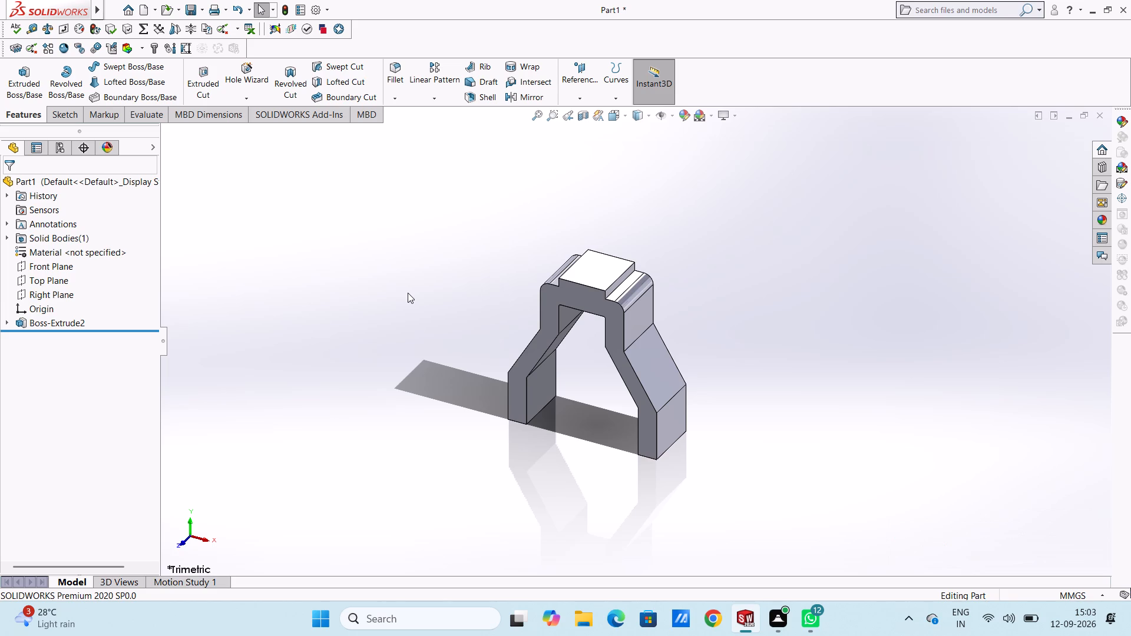
Start a sketch on the raised top face and draw a 12 mm radius circle at the face's centre.
key(ctrl+5)
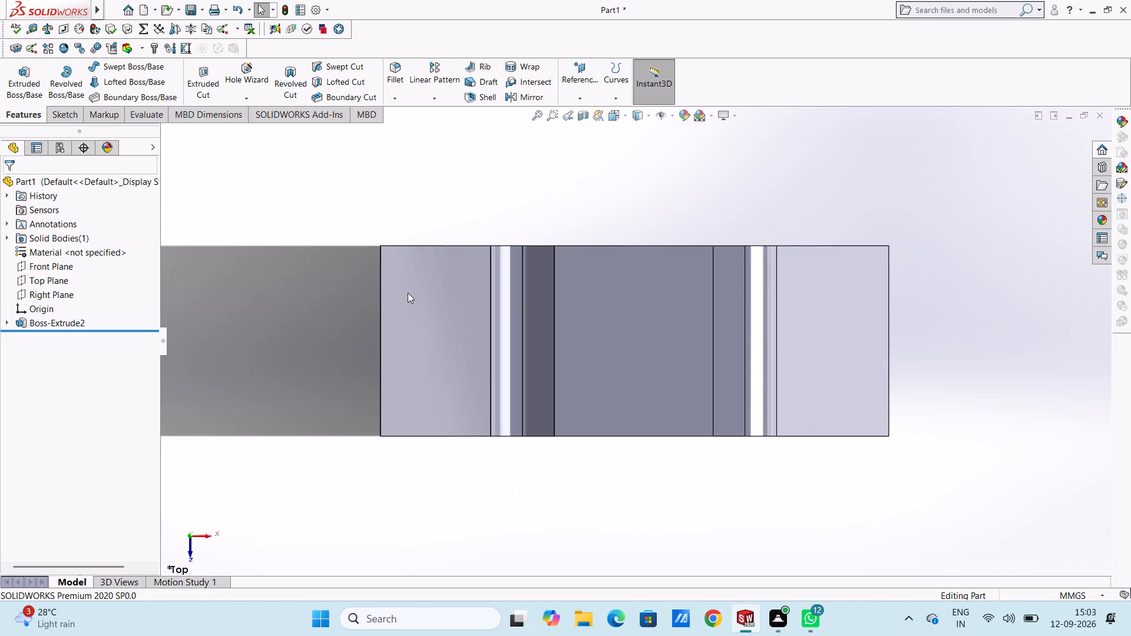
click(616, 359)
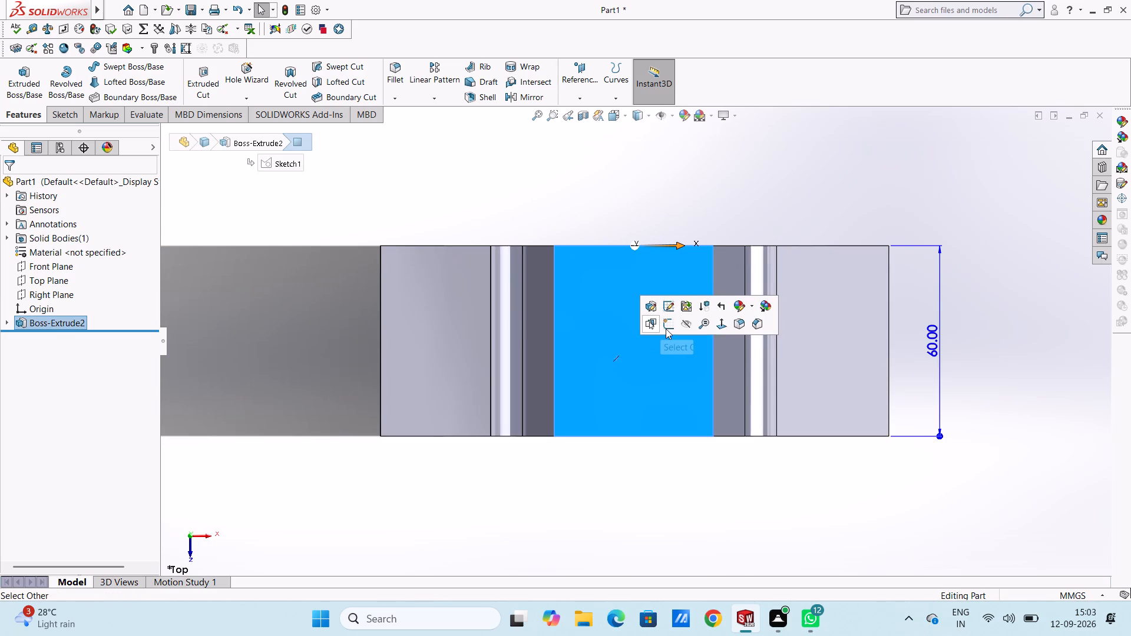
click(667, 329)
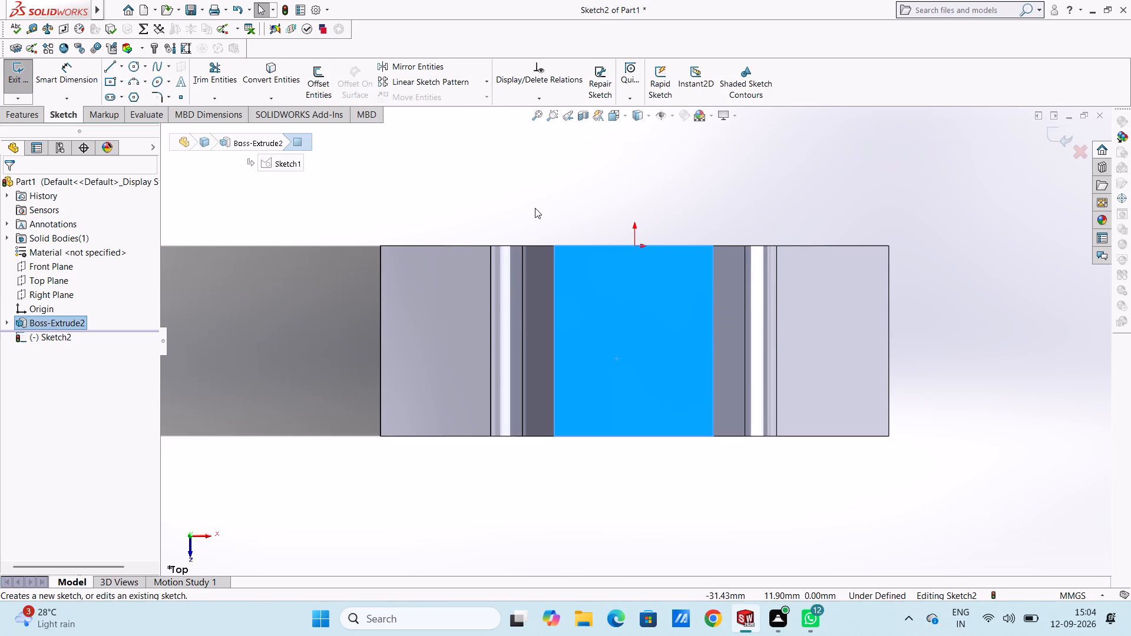
click(535, 208)
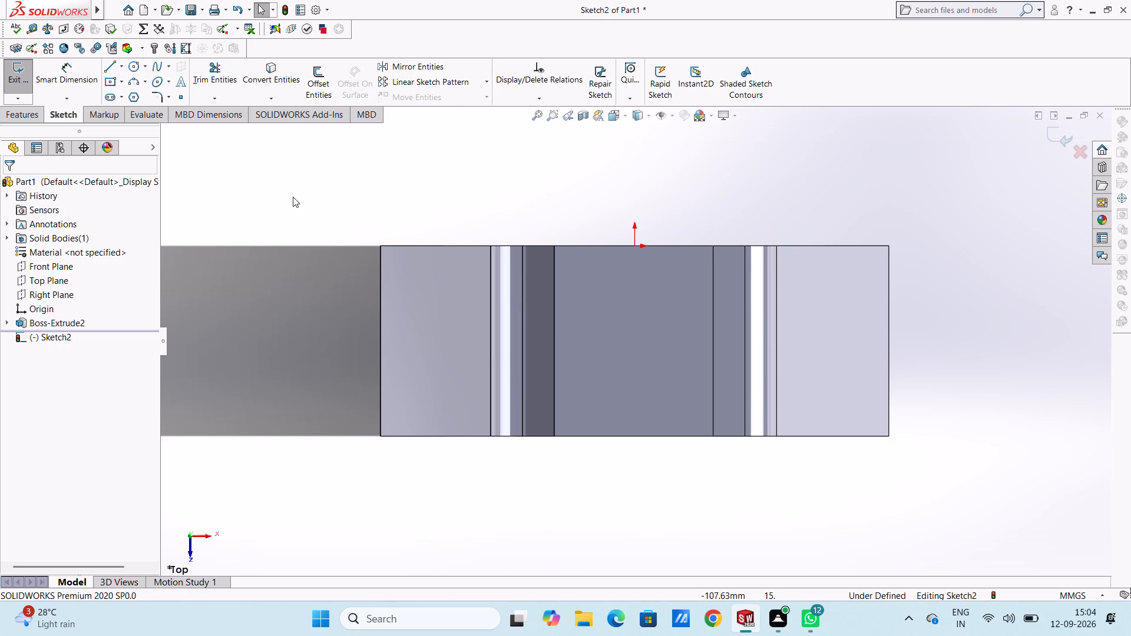
click(138, 71)
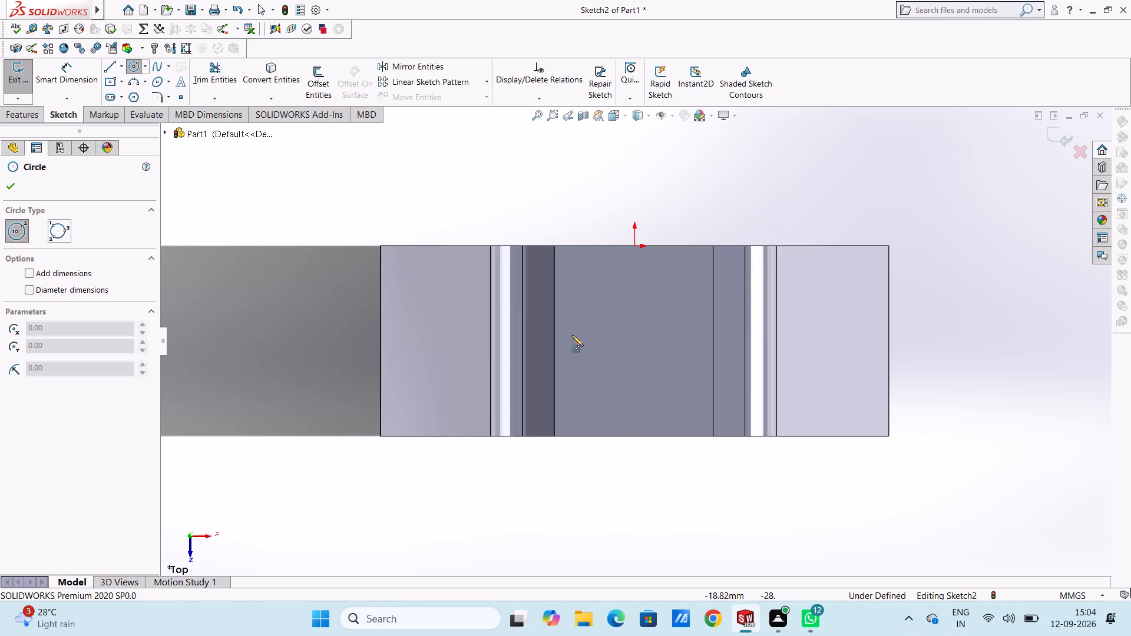
click(635, 341)
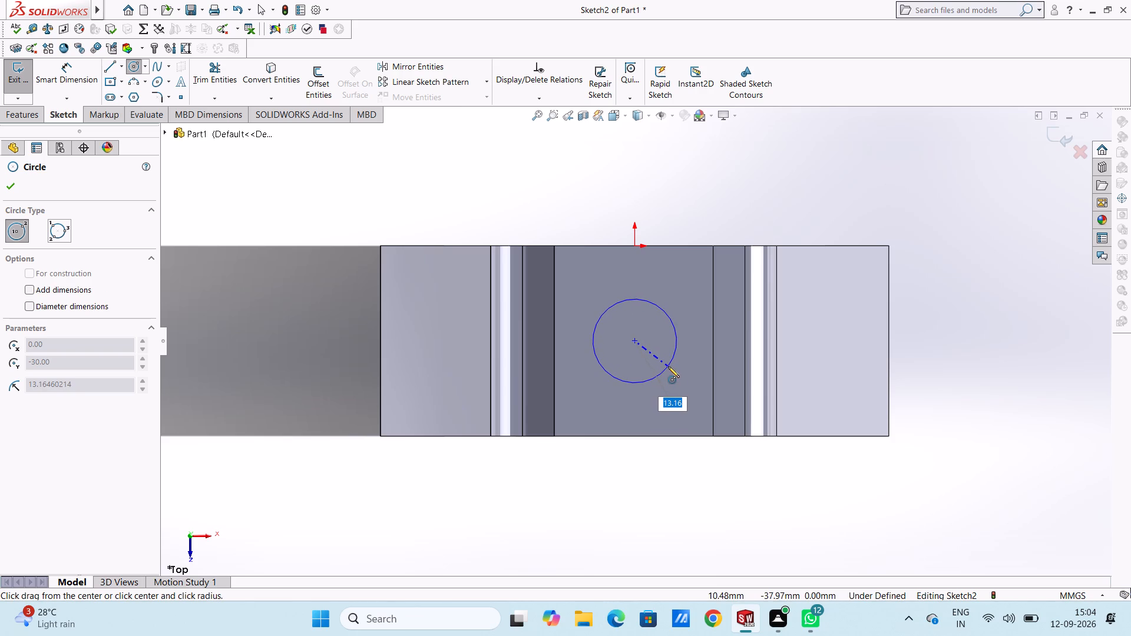
text(12)
key(Return)
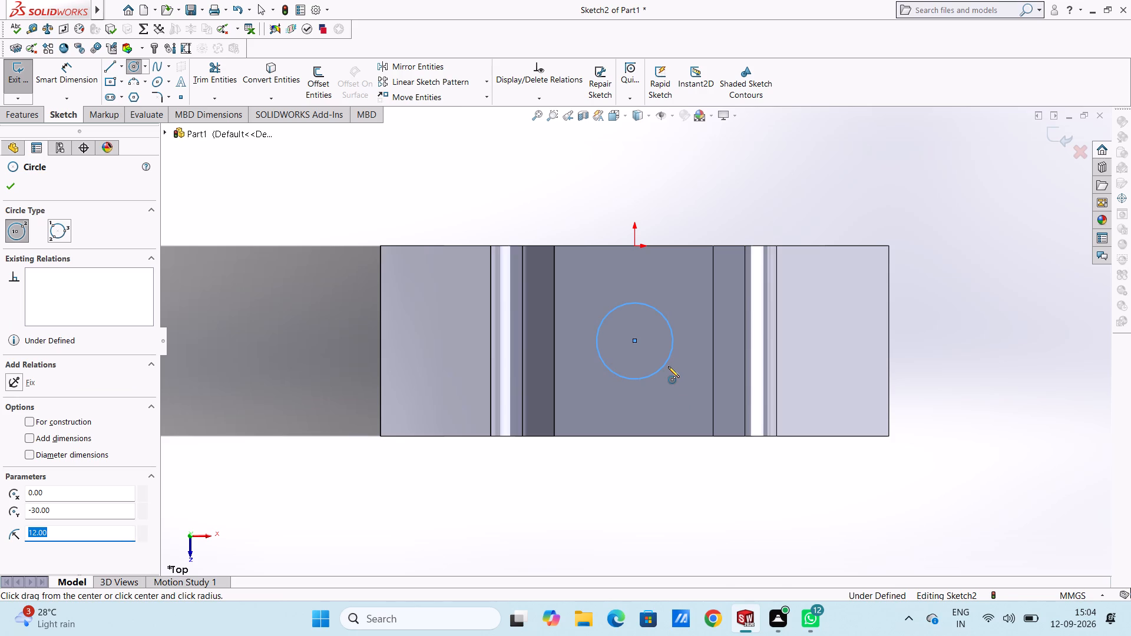
Draw a second, concentric circle with a 5 mm radius inside the first one.
click(634, 341)
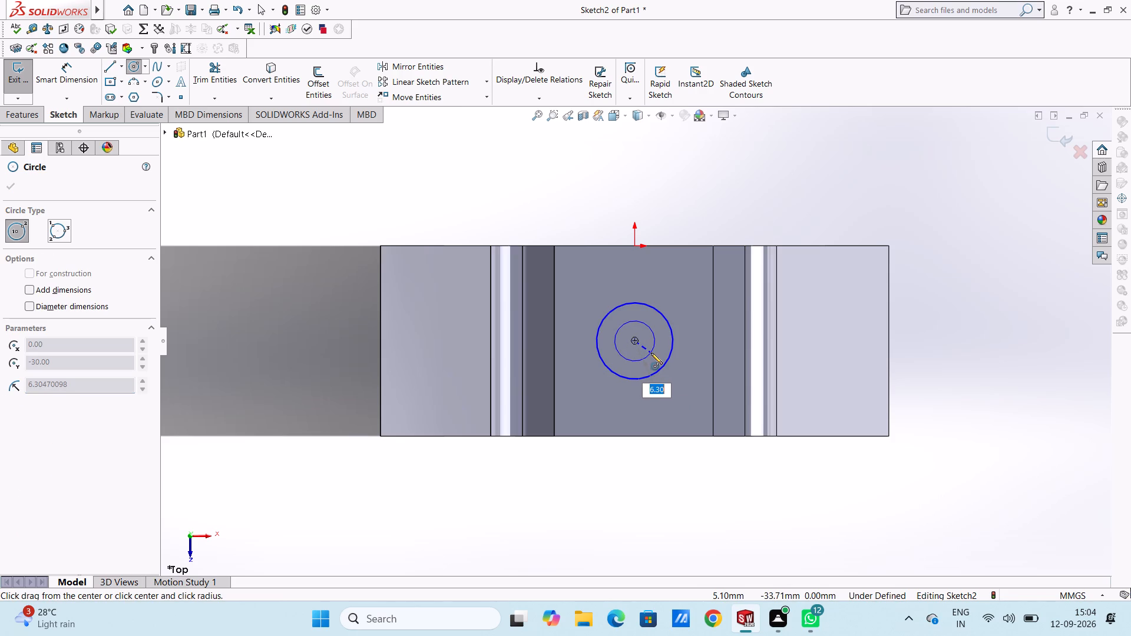
key(5)
key(Return)
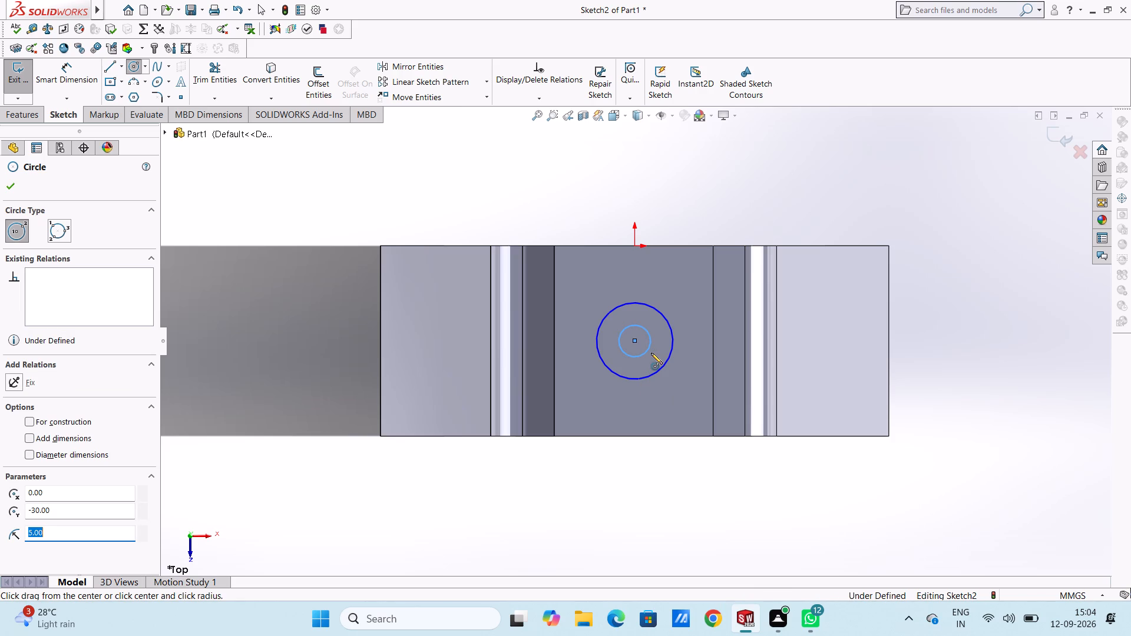
key(Escape)
key(Escape)
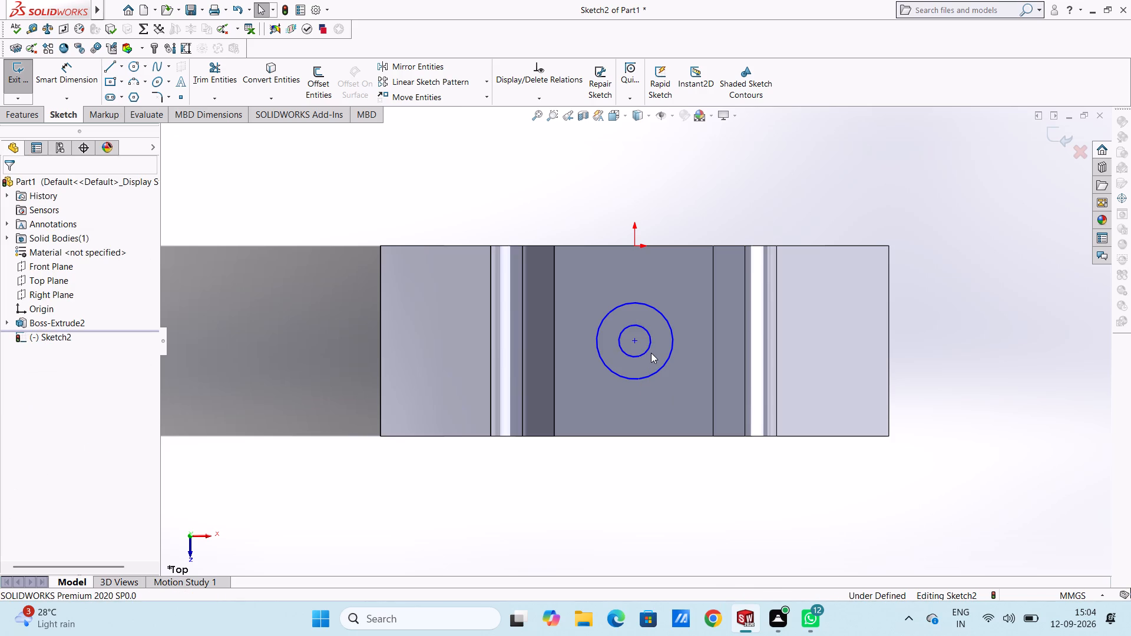
Add a diameter dimension to the outer circle, keeping its drawn size.
click(81, 68)
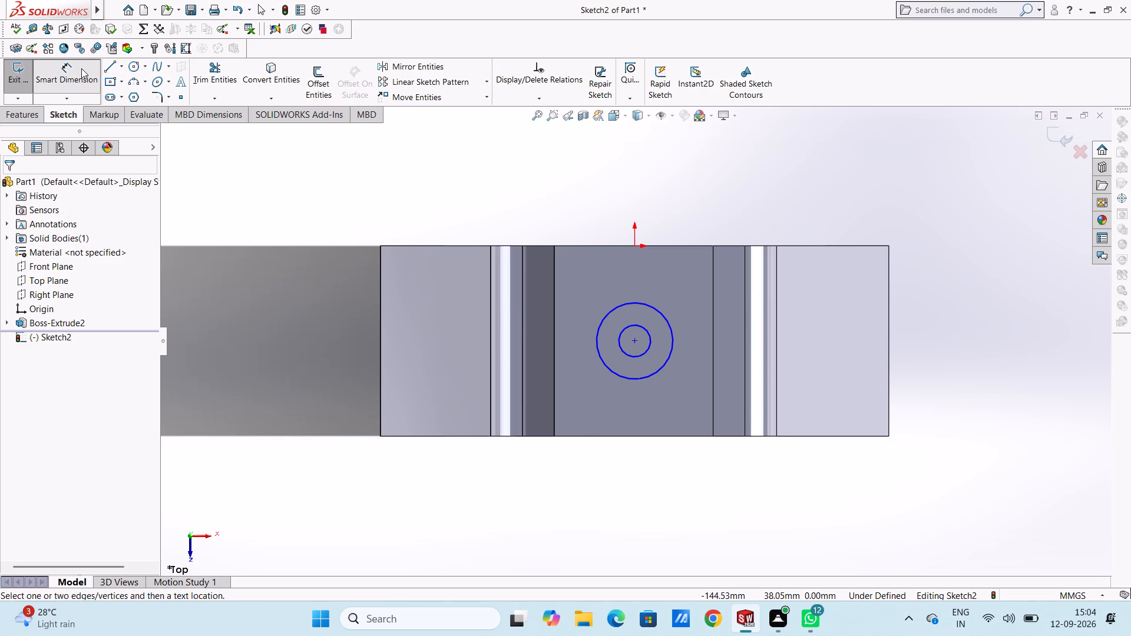
click(598, 343)
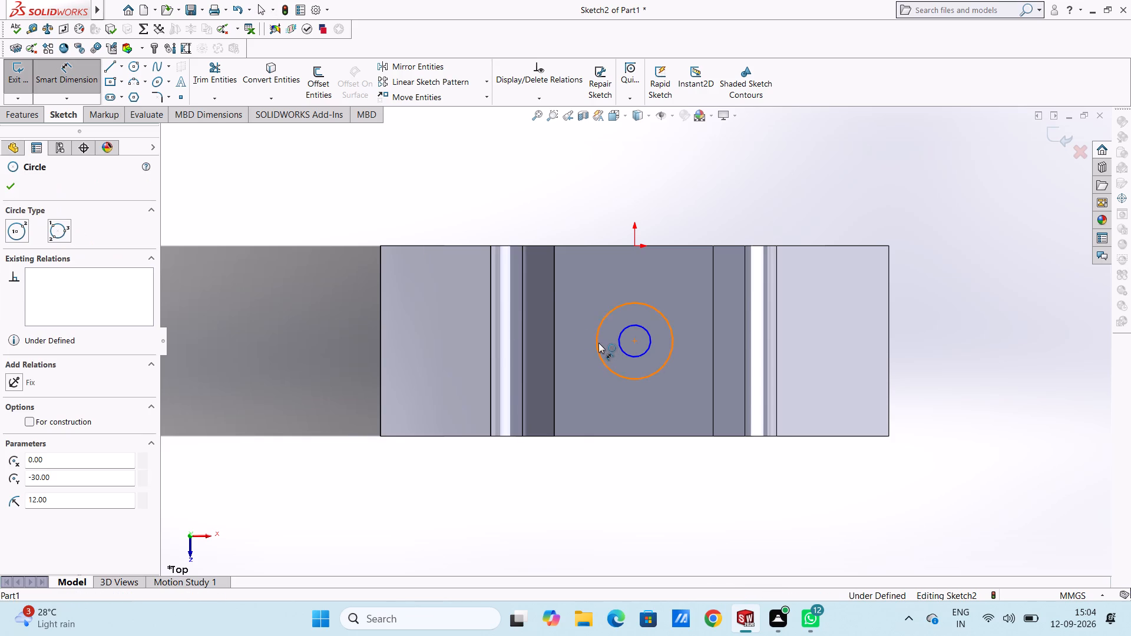
click(424, 172)
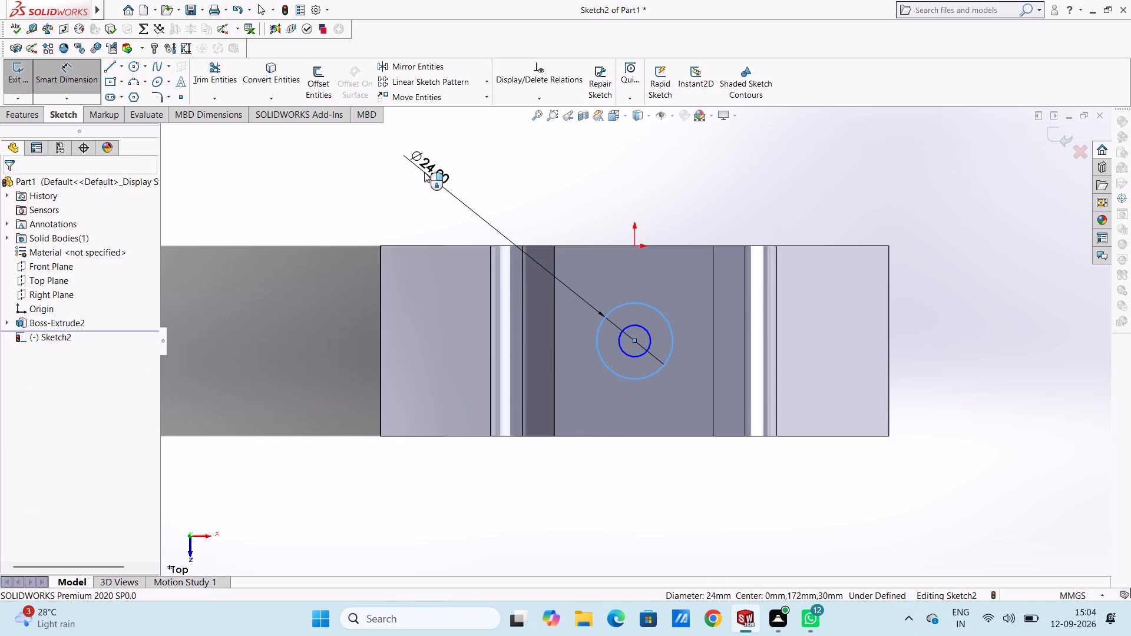
key(Return)
click(498, 177)
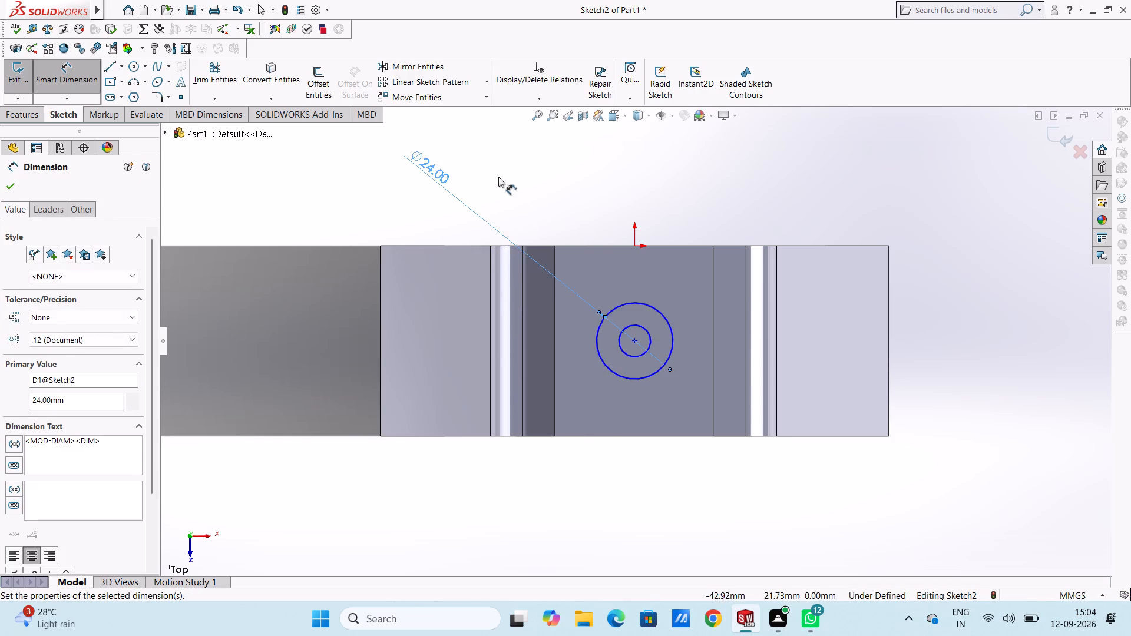
Dimension the inner circle's diameter as 15 mm.
click(647, 332)
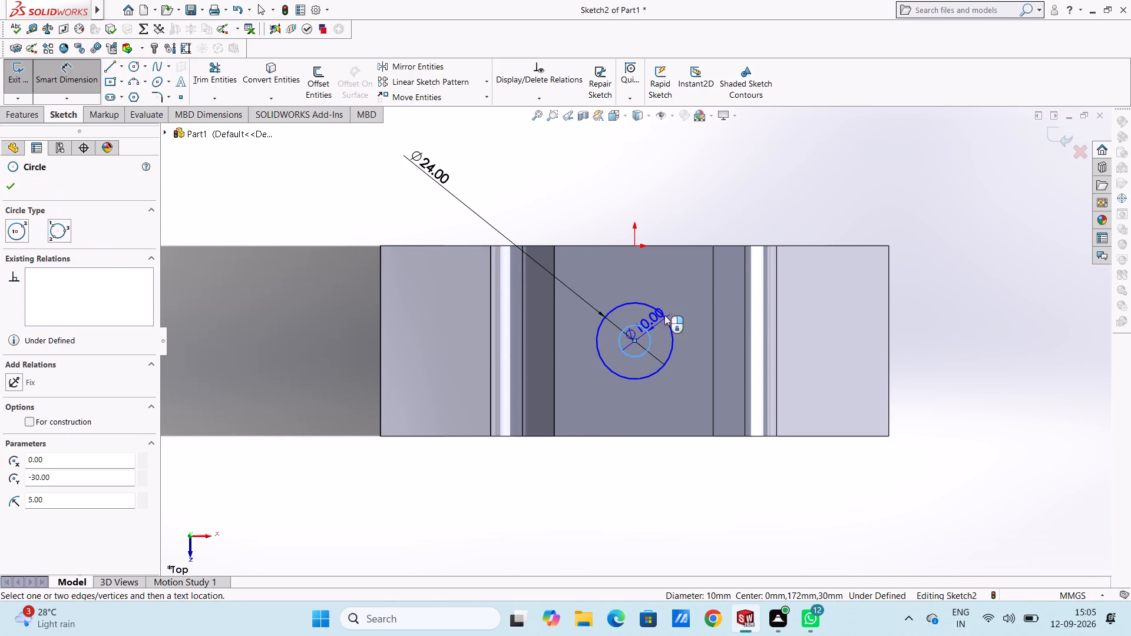
click(838, 210)
text(15)
key(Return)
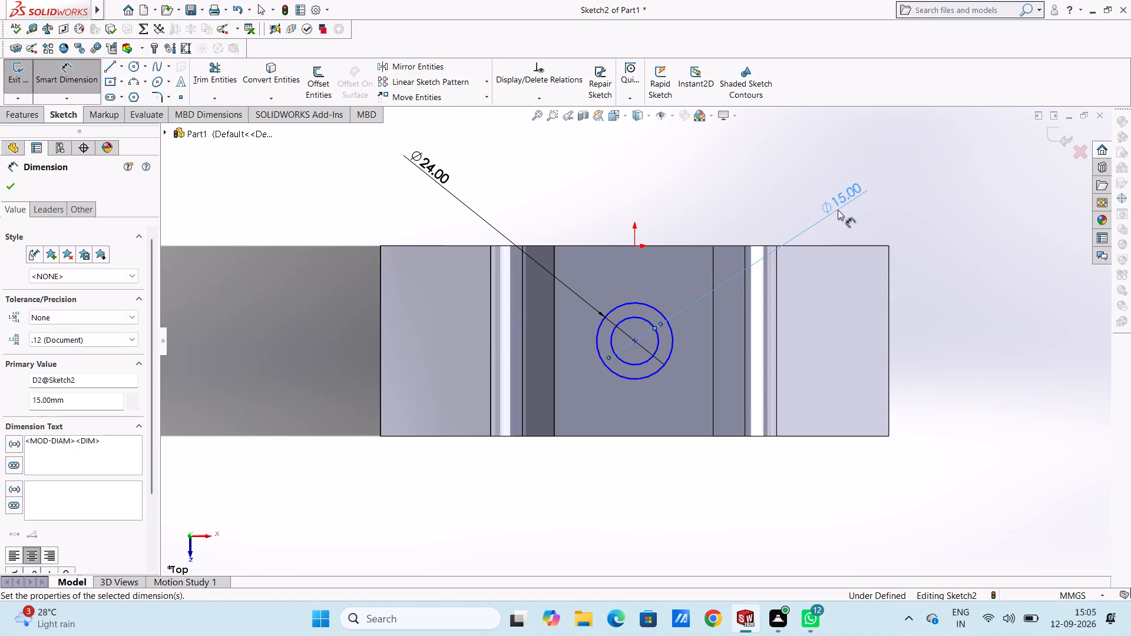
click(742, 196)
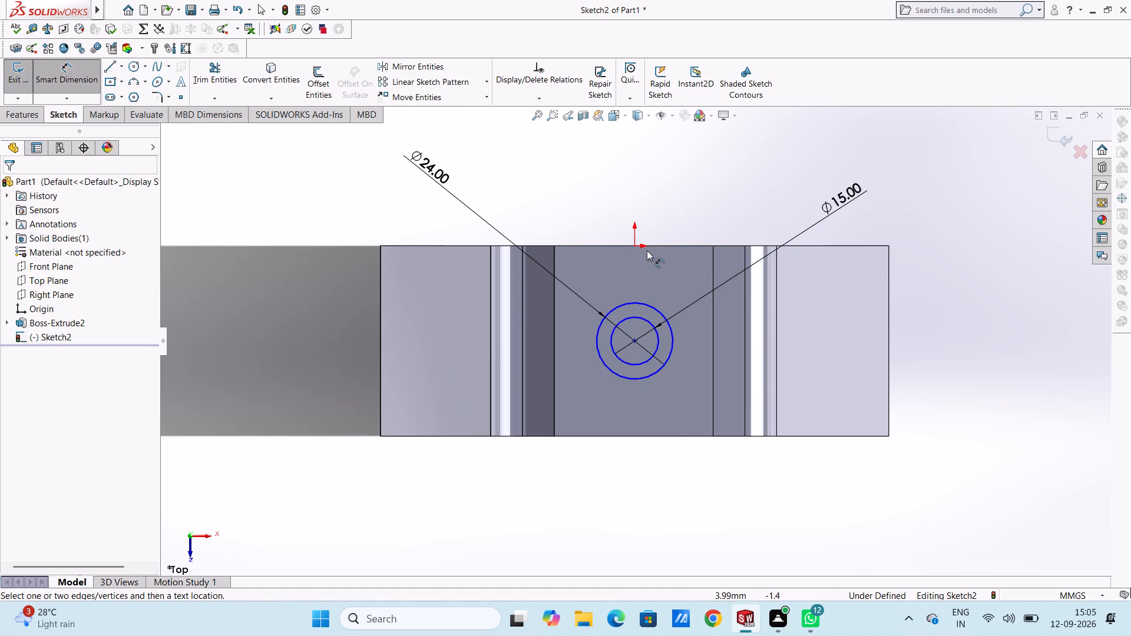
Add a 30 mm vertical dimension between the origin and the centre of the concentric circles.
click(636, 246)
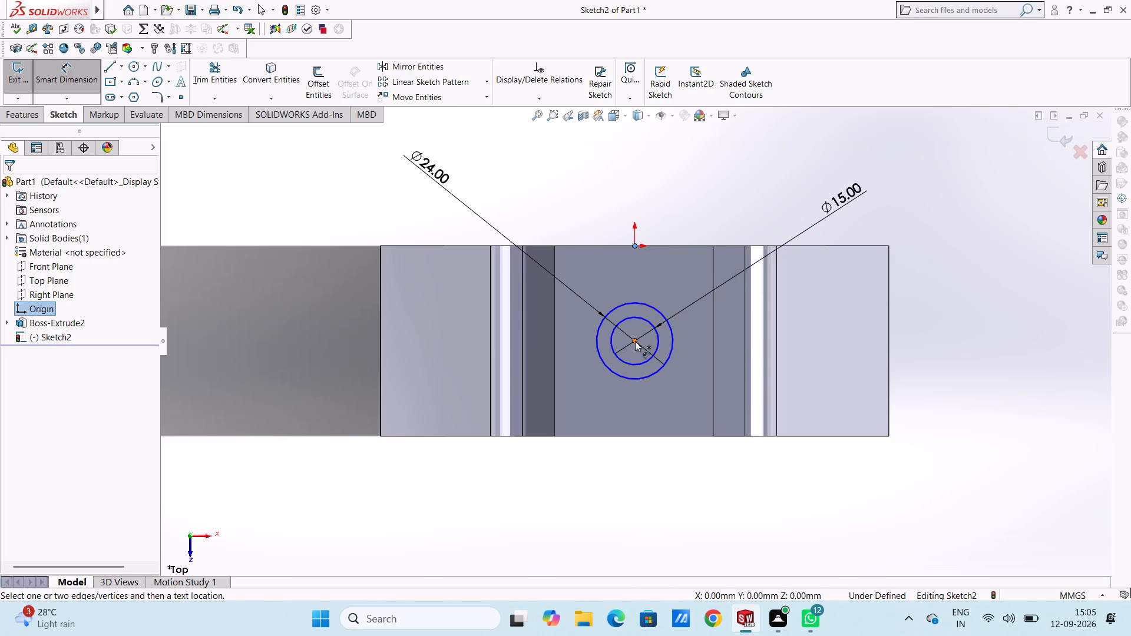
click(635, 341)
click(978, 312)
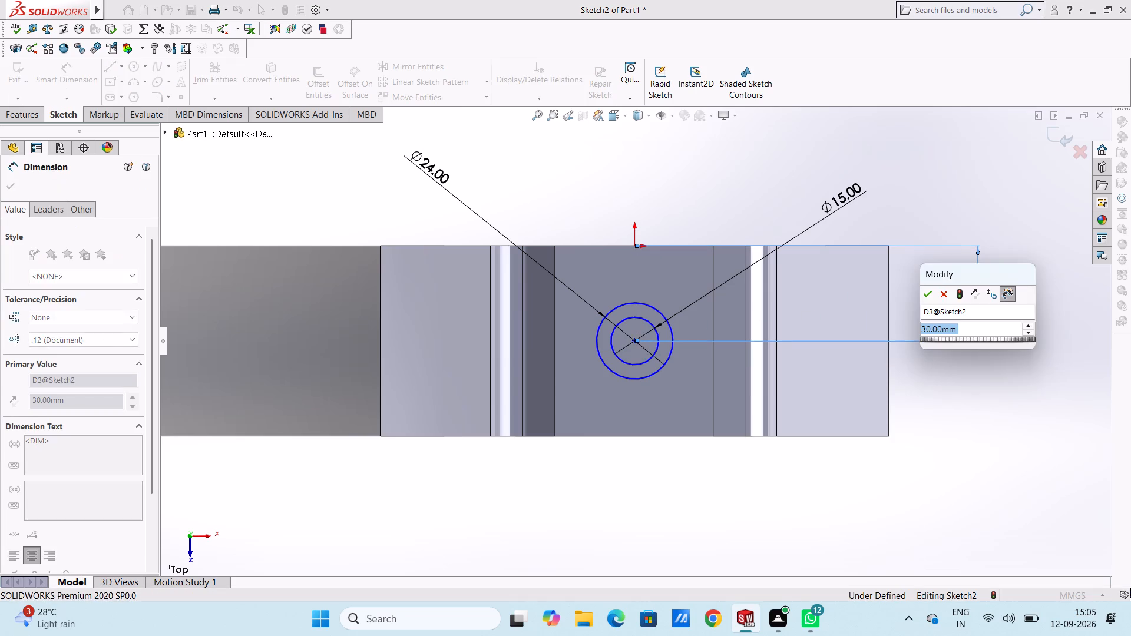
key(Return)
click(935, 299)
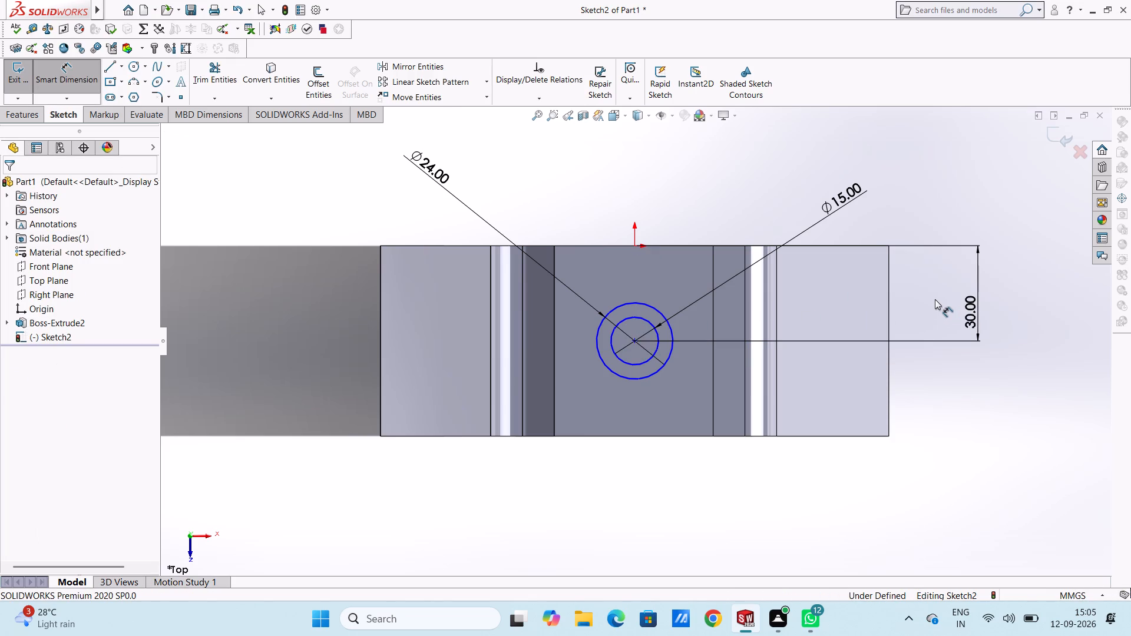
Add a 30 mm dimension from the circles' centre to the top face's front edge, opposite the origin.
click(636, 341)
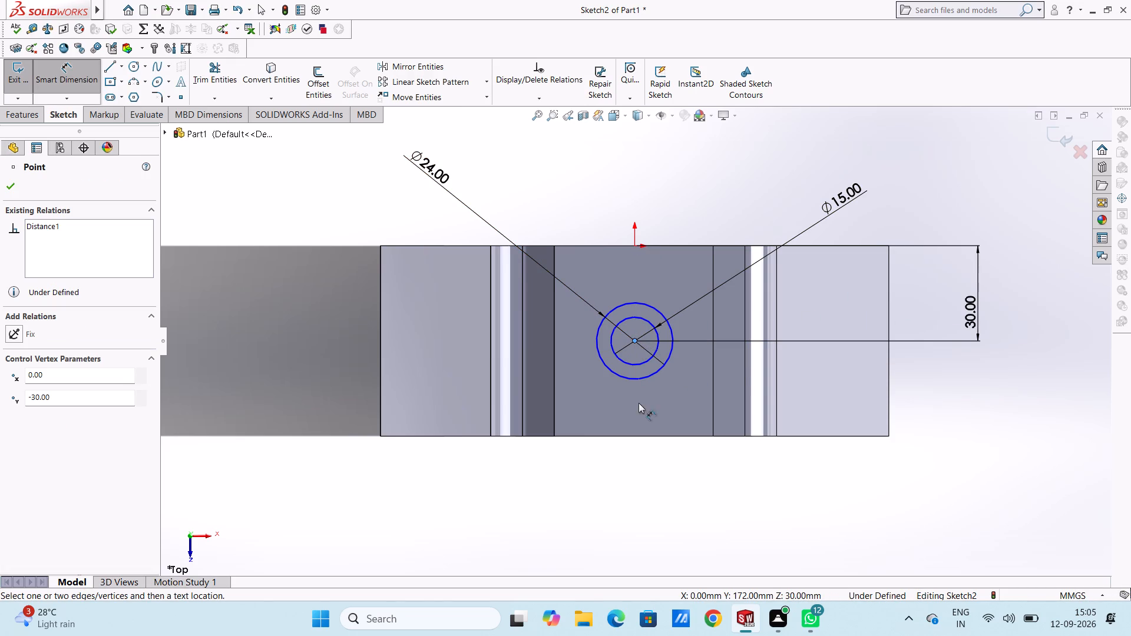
click(640, 436)
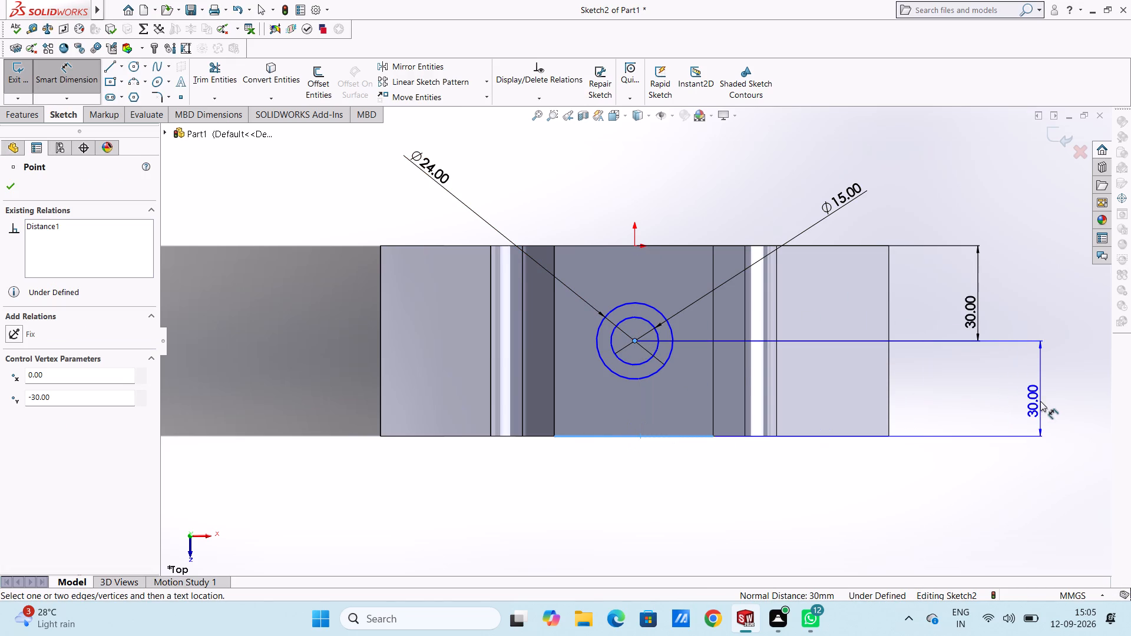
click(976, 400)
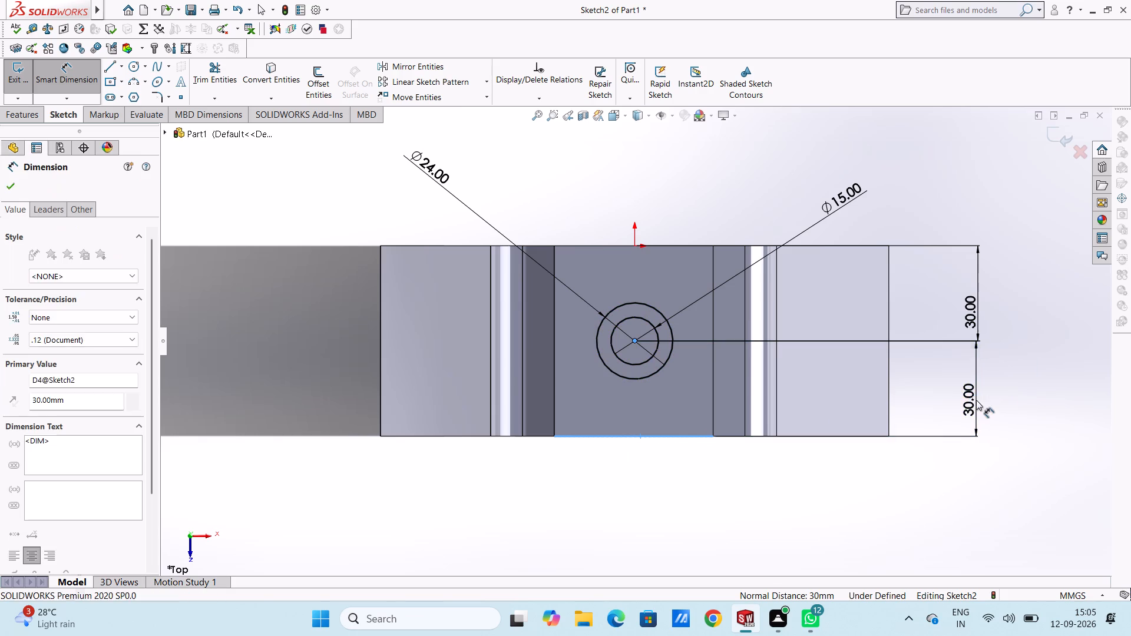
key(Return)
click(1063, 386)
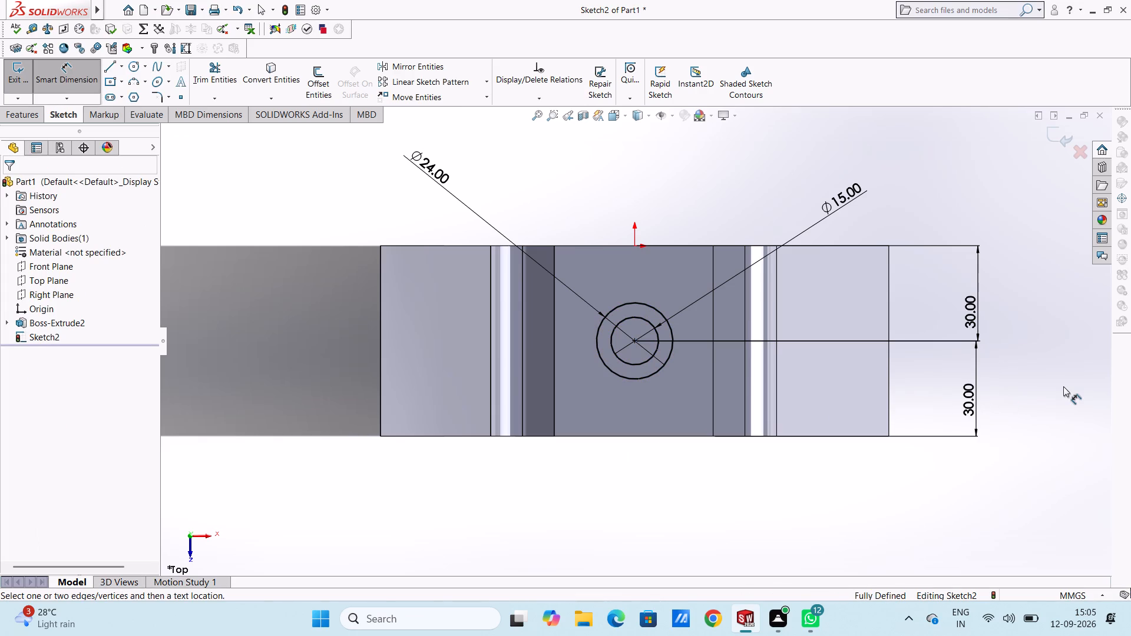
key(Escape)
key(Escape)
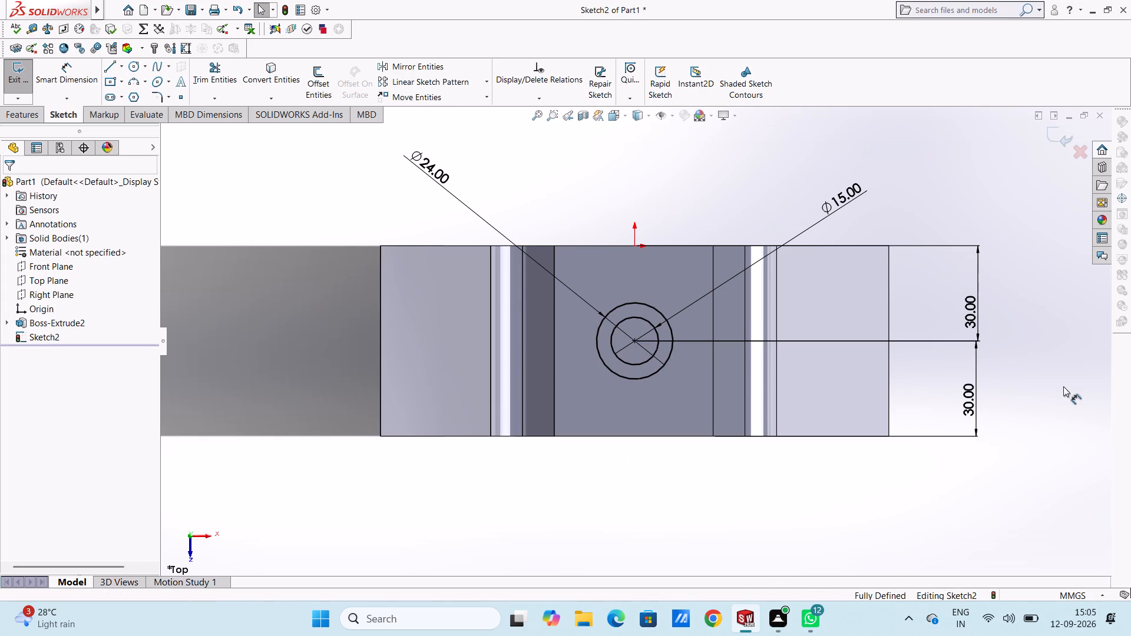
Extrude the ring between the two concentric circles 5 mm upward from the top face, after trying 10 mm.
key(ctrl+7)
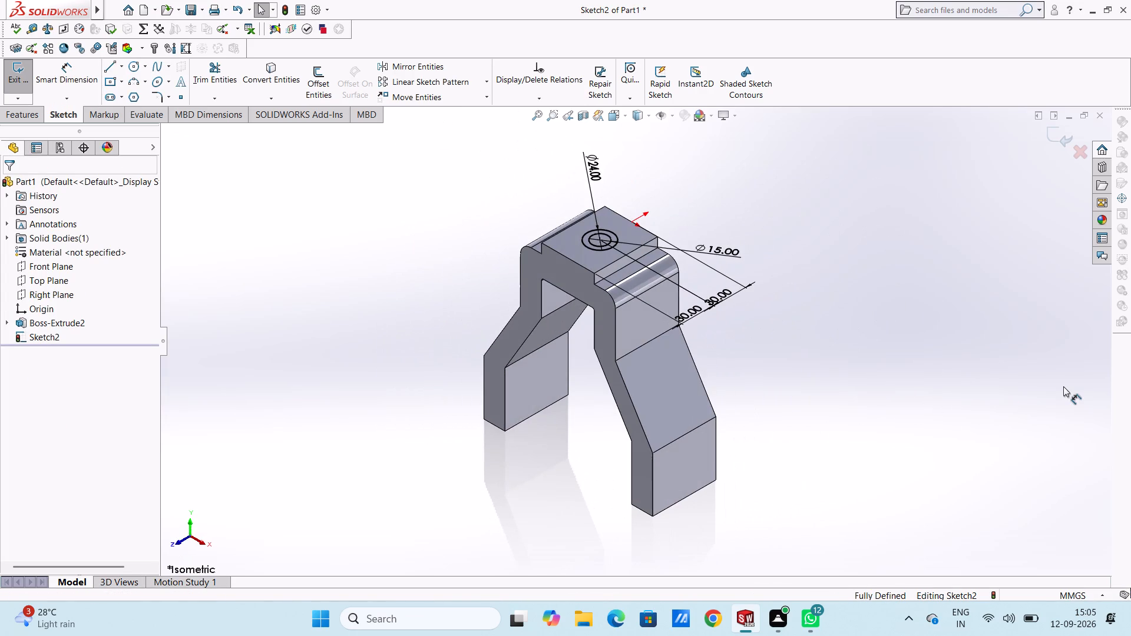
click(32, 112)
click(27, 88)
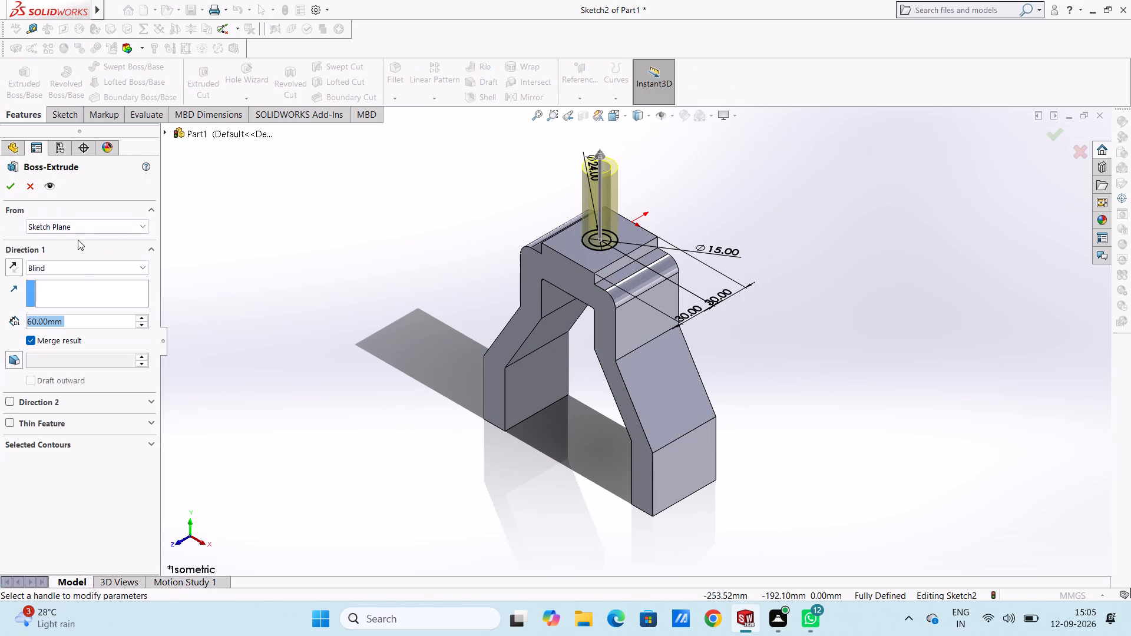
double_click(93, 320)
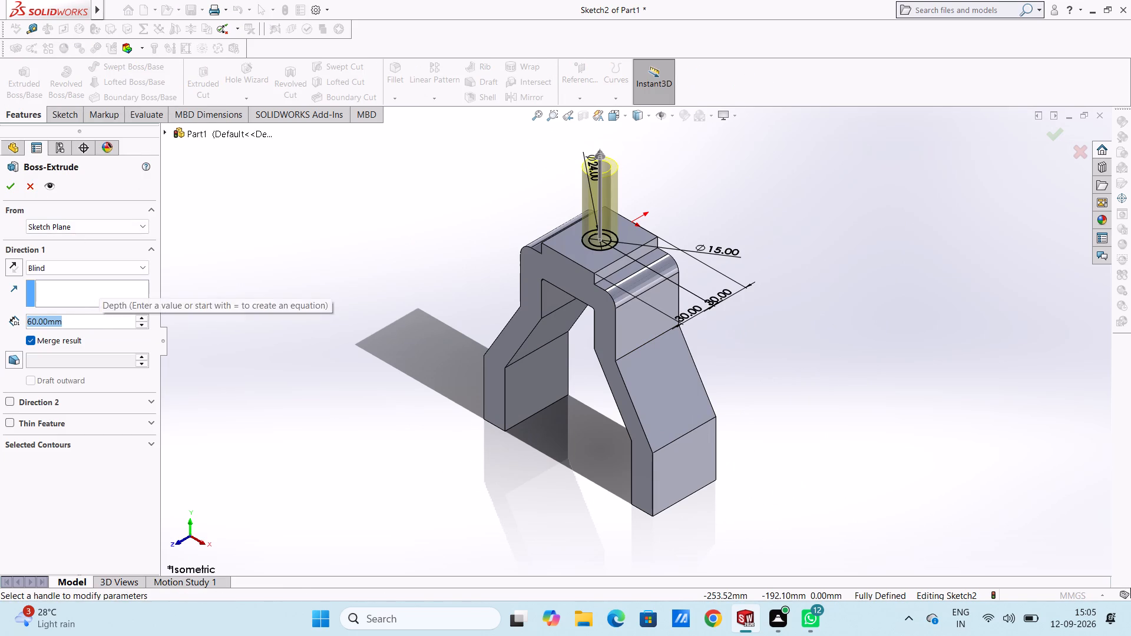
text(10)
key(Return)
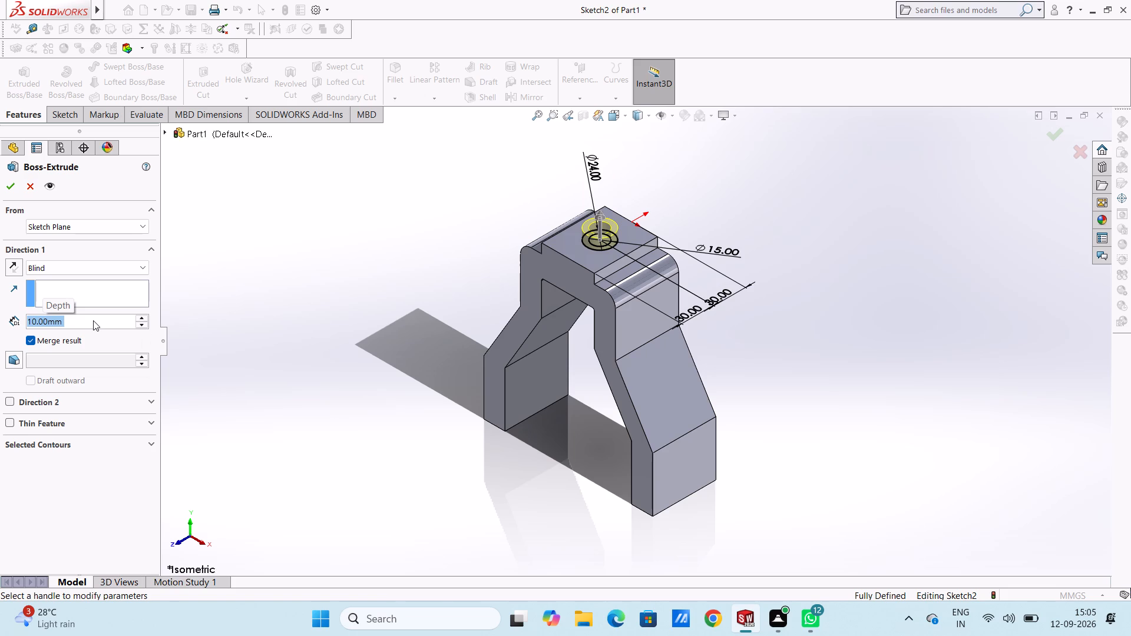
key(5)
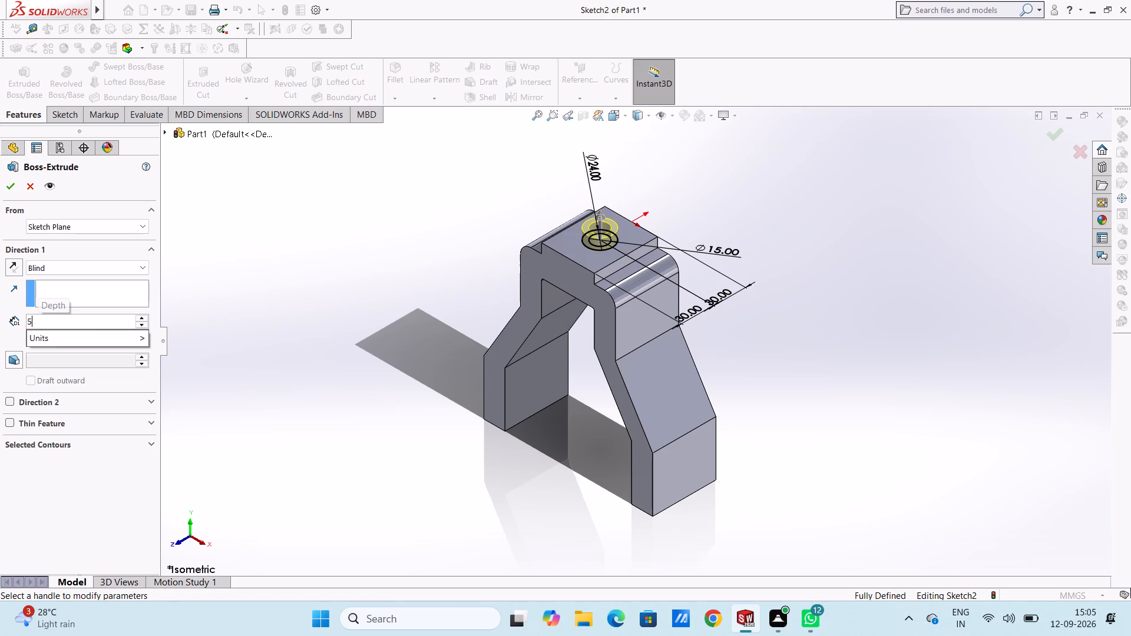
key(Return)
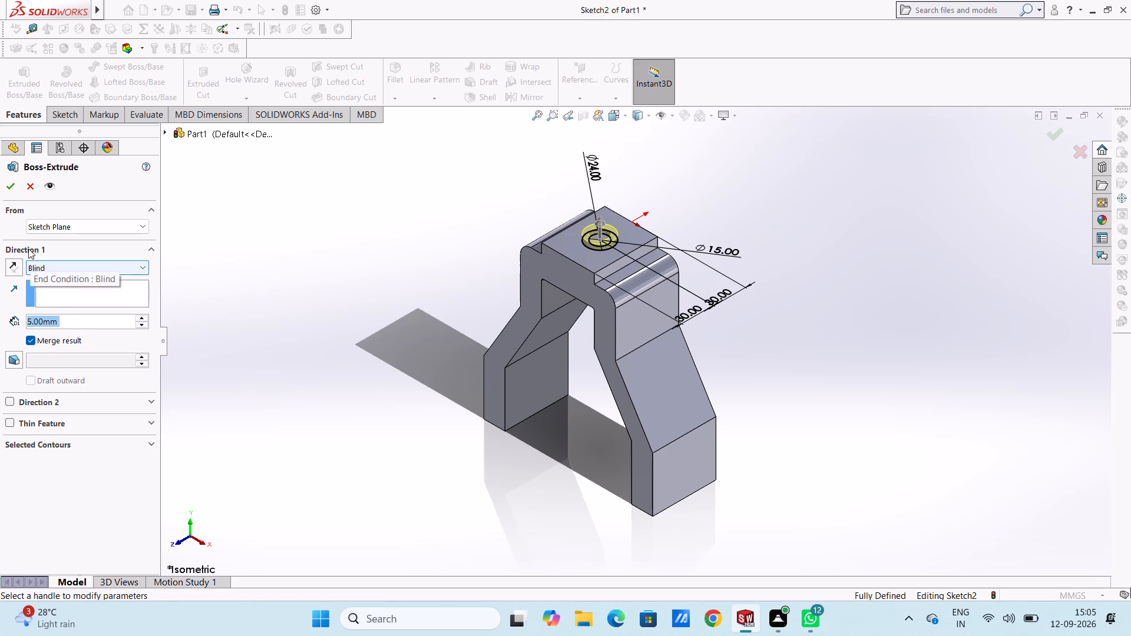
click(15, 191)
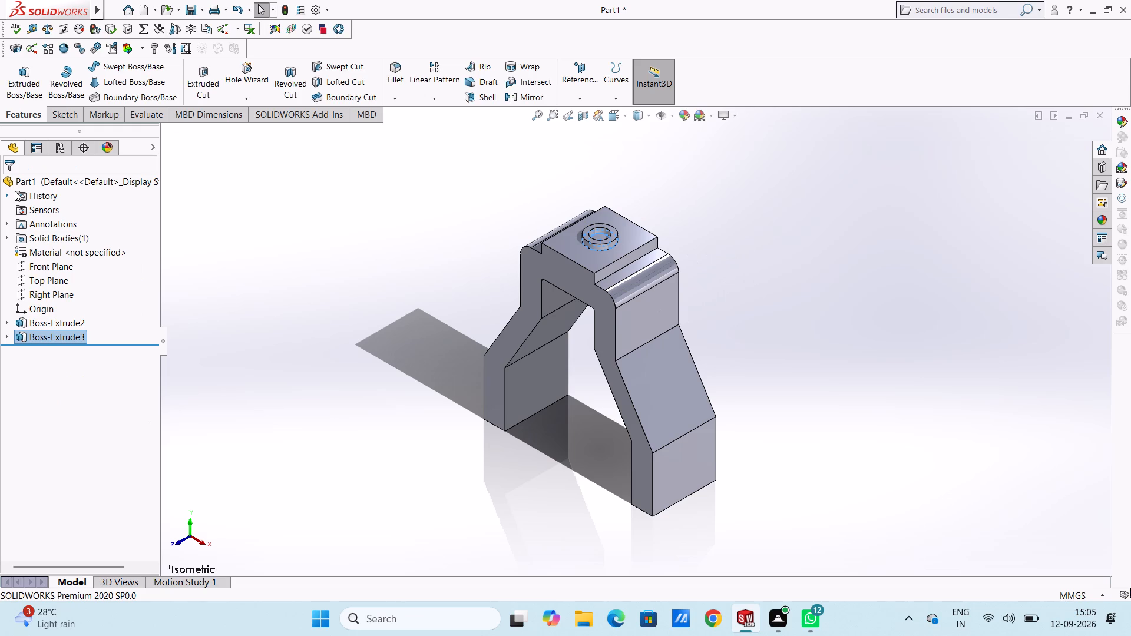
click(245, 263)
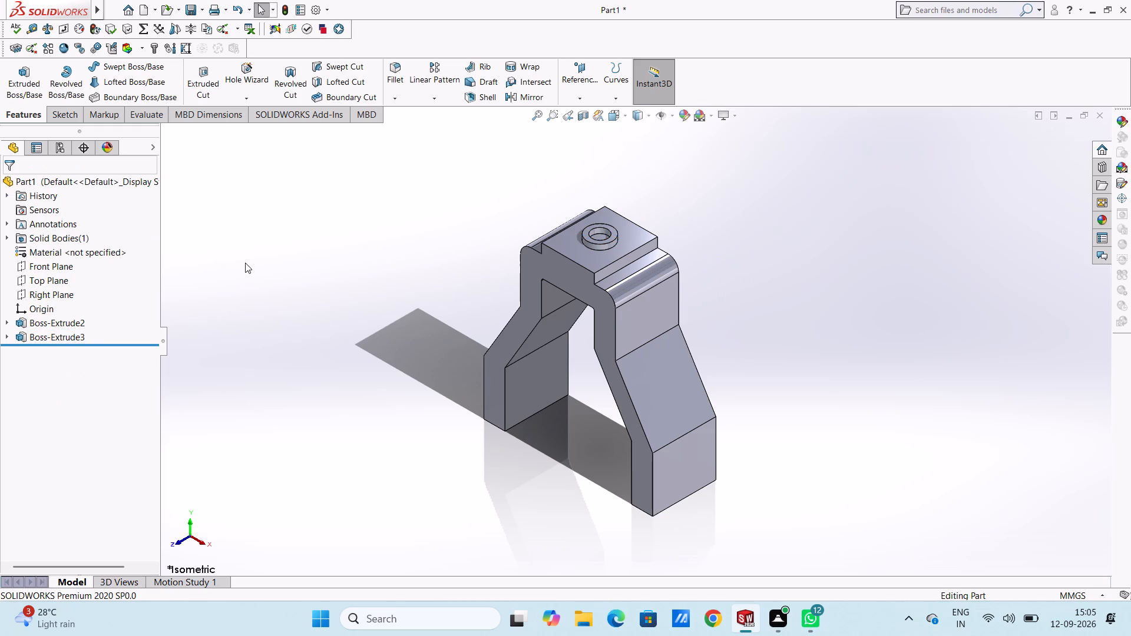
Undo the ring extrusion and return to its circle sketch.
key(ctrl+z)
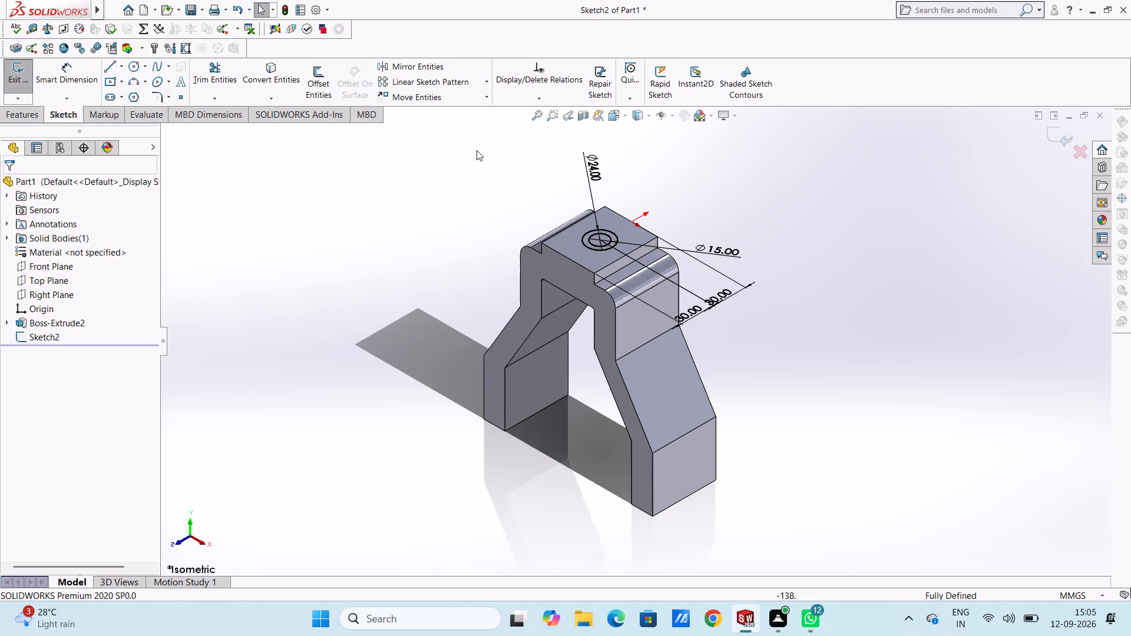
Enlarge the outer circle's diameter, trying 30 mm first and settling on 40 mm.
double_click(593, 168)
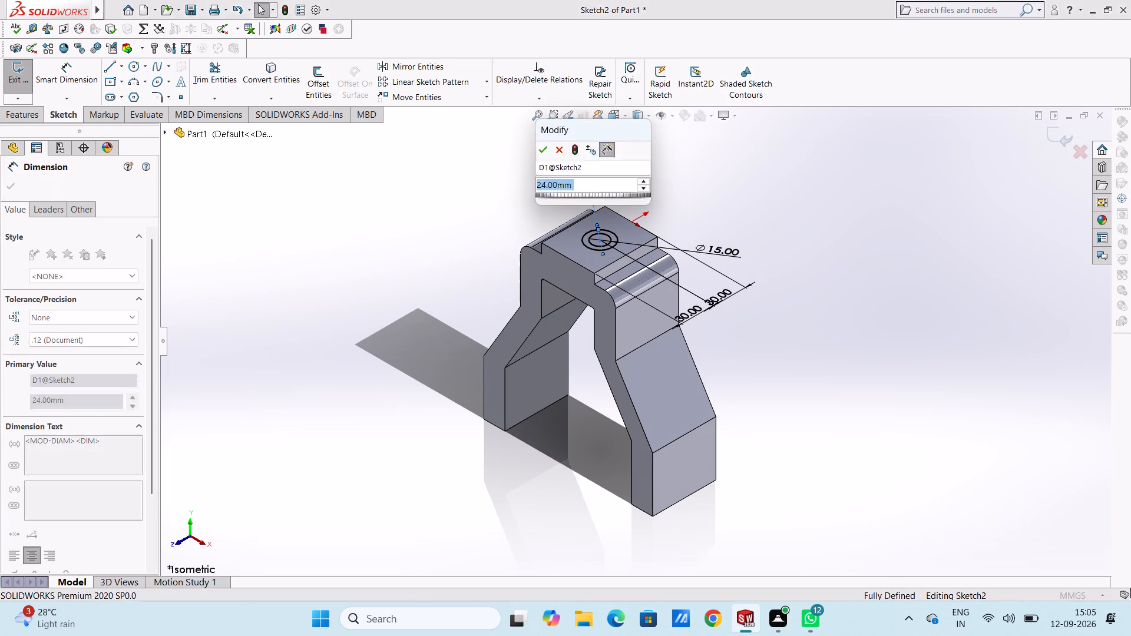
text(30)
key(Return)
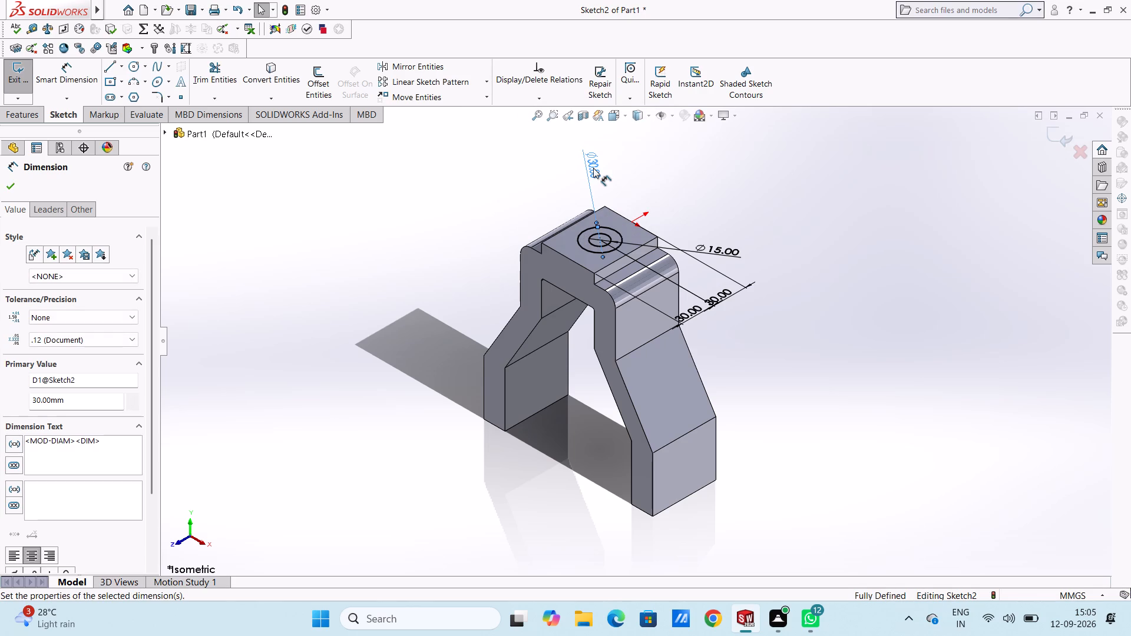
double_click(593, 168)
text(40)
key(Return)
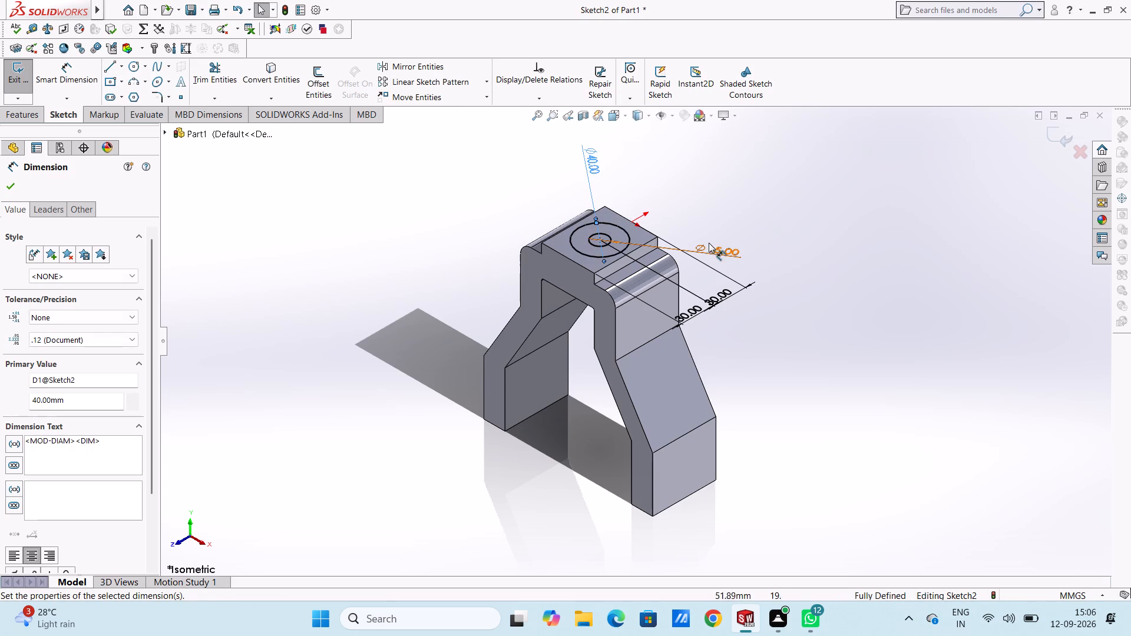
Enlarge the inner circle's diameter, trying 30 mm first and settling on 25 mm.
double_click(720, 253)
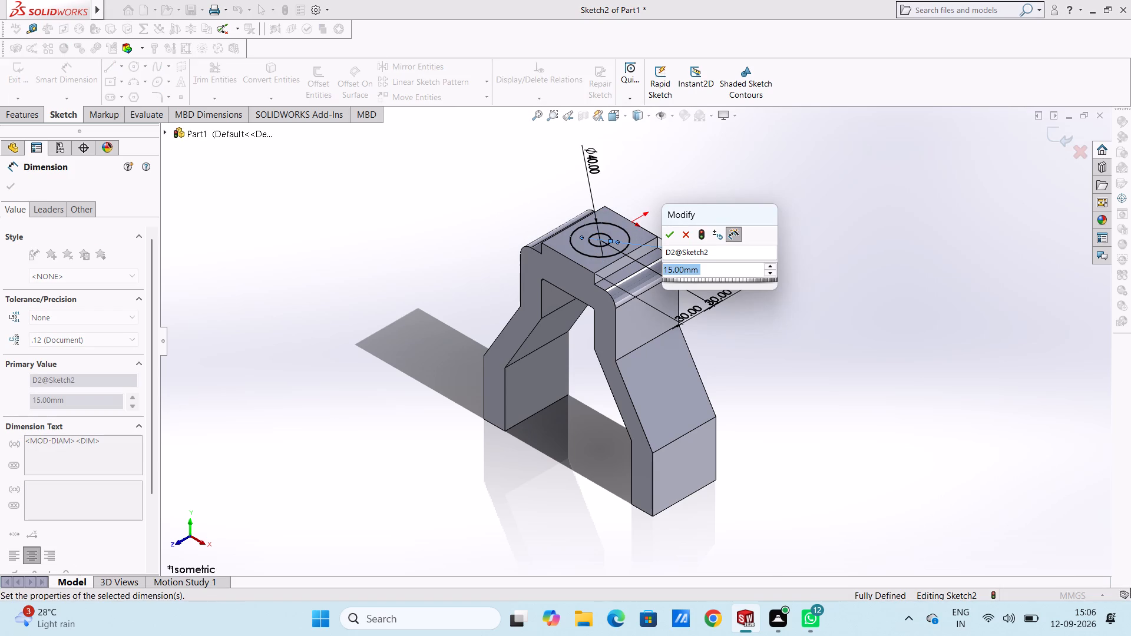
text(30)
key(Return)
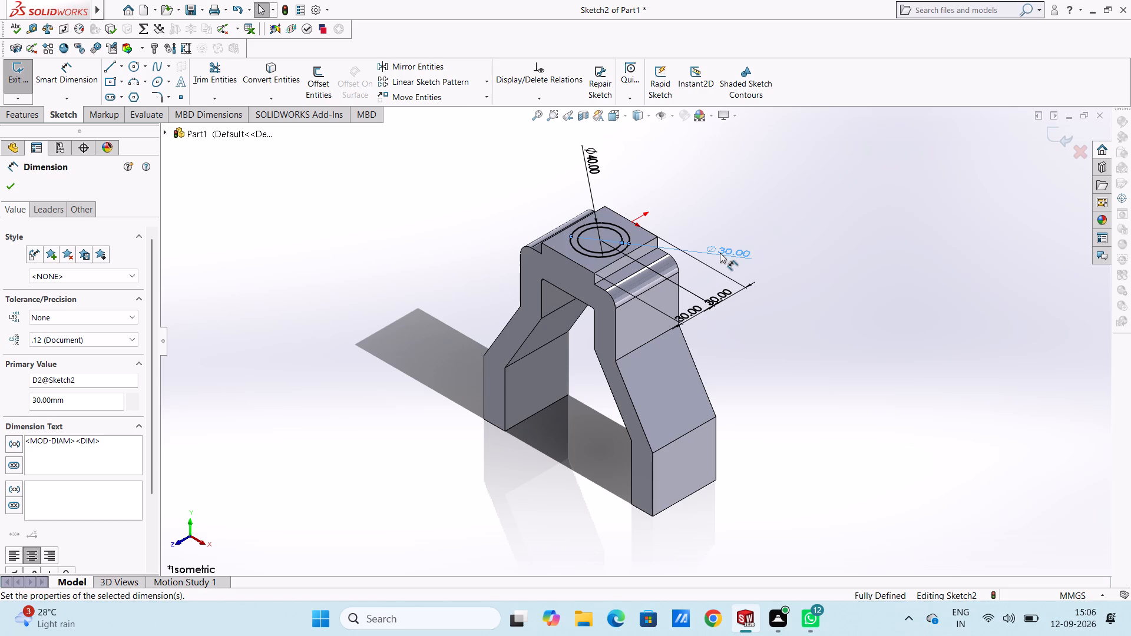
double_click(720, 253)
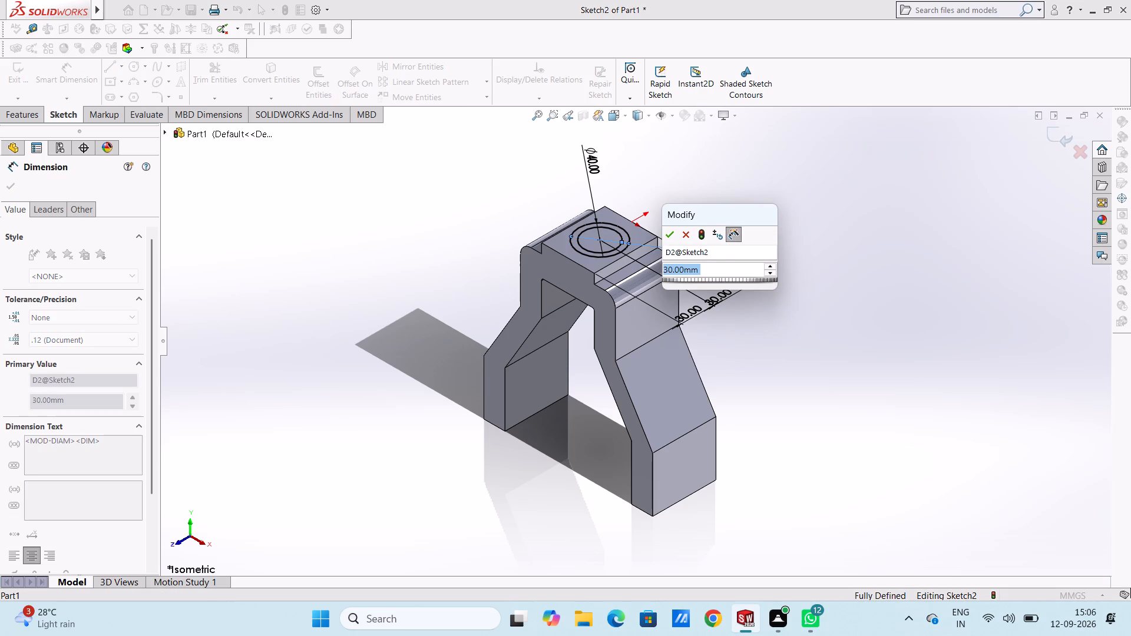
text(25)
key(Return)
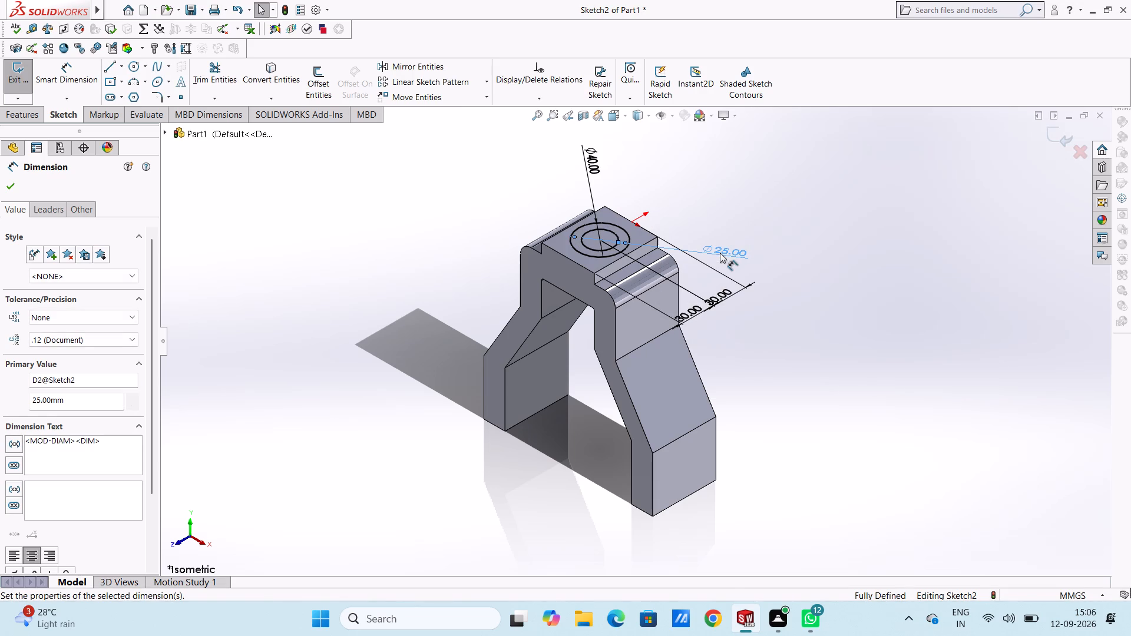
click(778, 204)
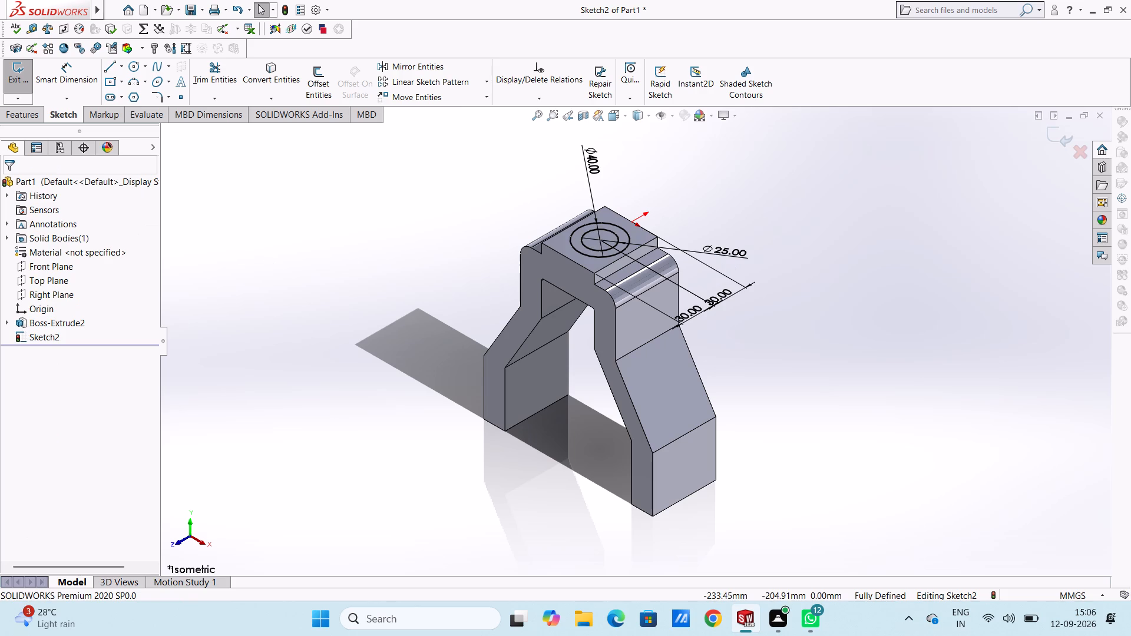
Extrude the resized ring profile 5 mm upward as a blind boss merged with the bracket.
click(29, 114)
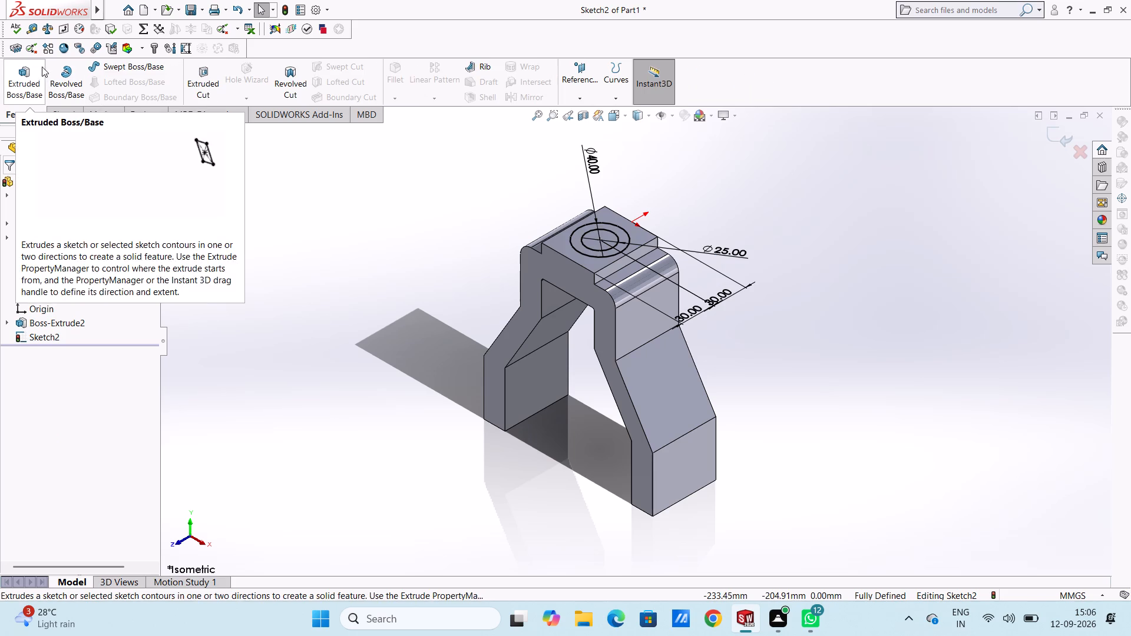
click(29, 79)
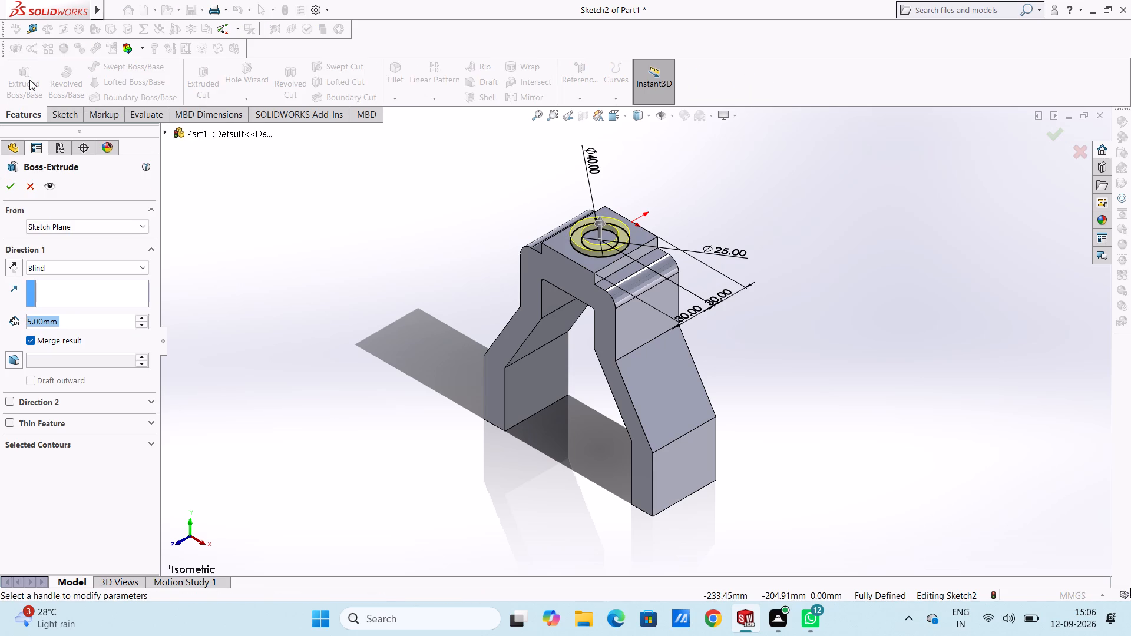
click(6, 183)
click(328, 241)
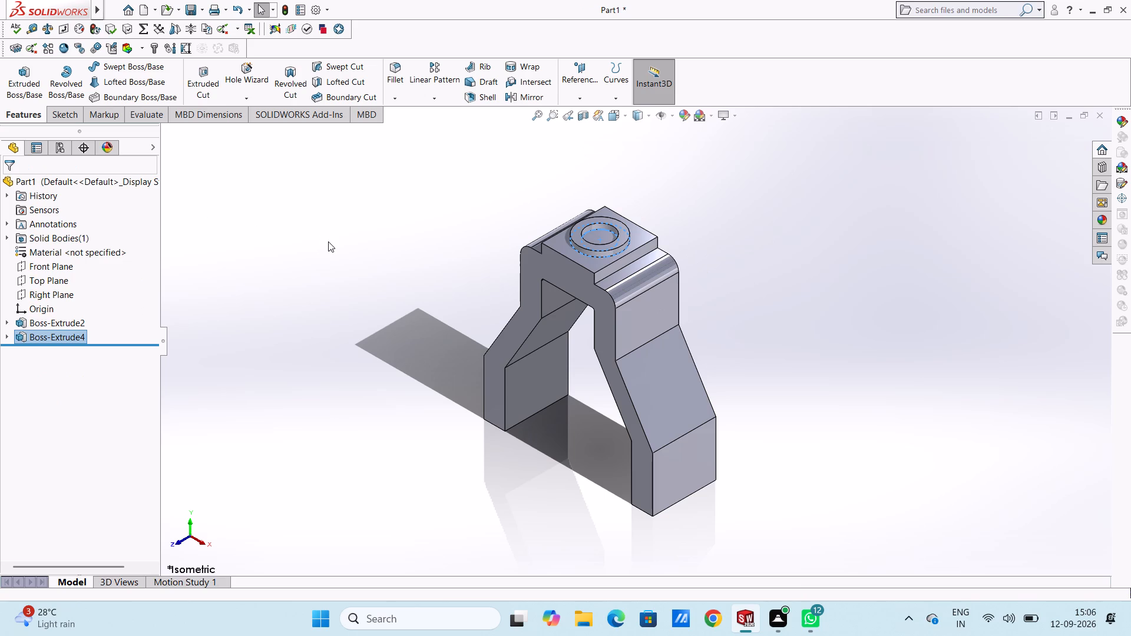
Start a sketch on the top face inside the ring and draw a concentric 12.5 mm radius circle matching the ring's inner edge.
key(ctrl+5)
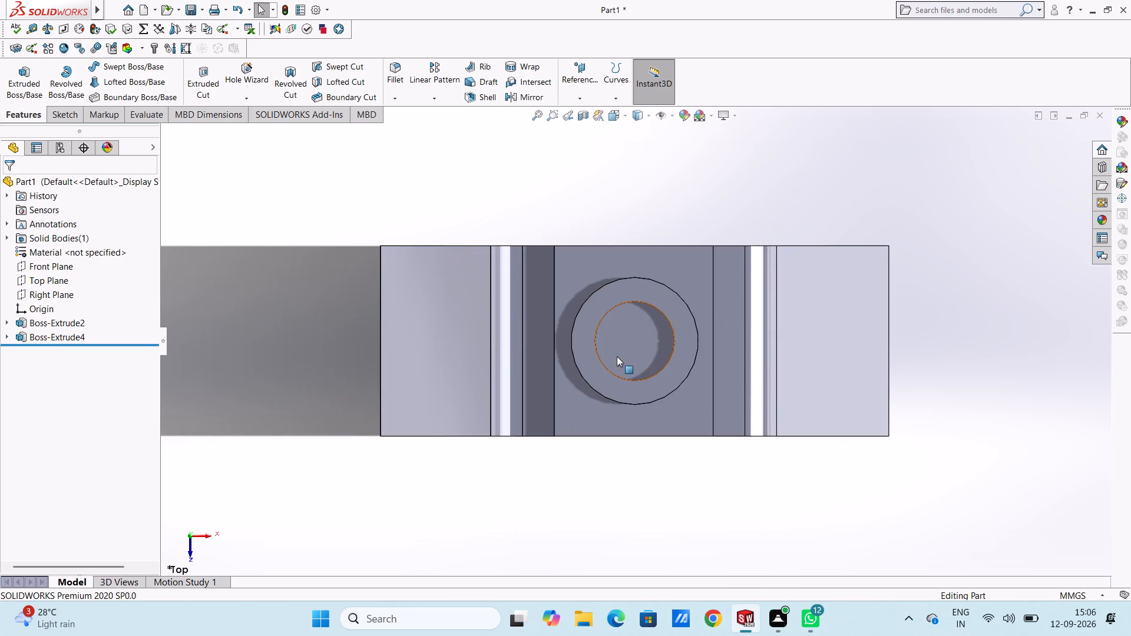
click(617, 356)
click(670, 327)
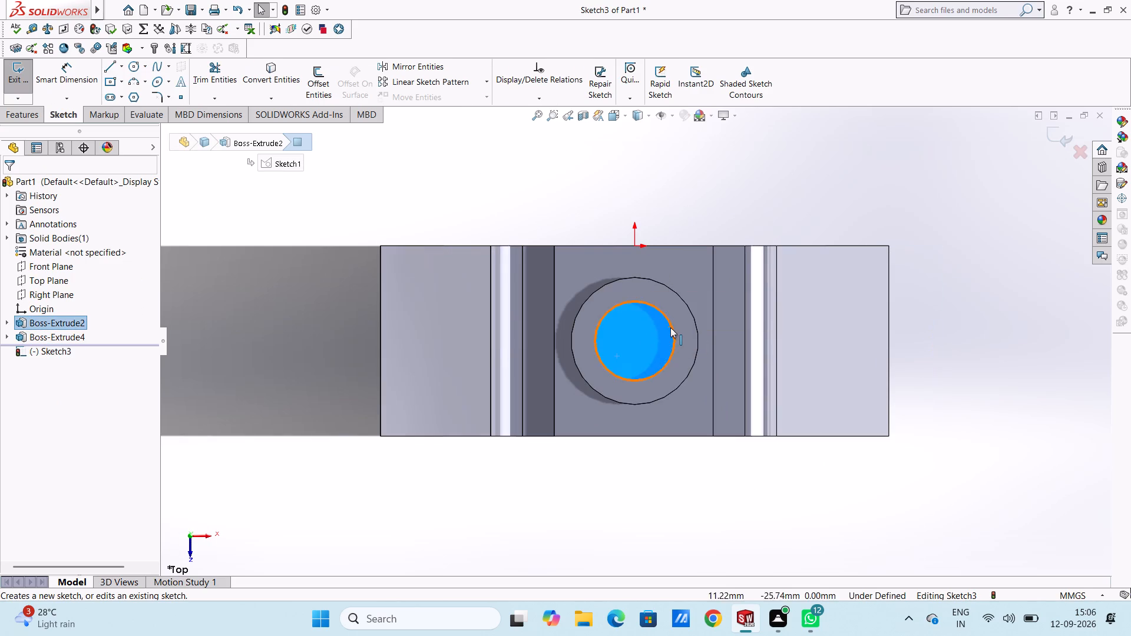
click(283, 253)
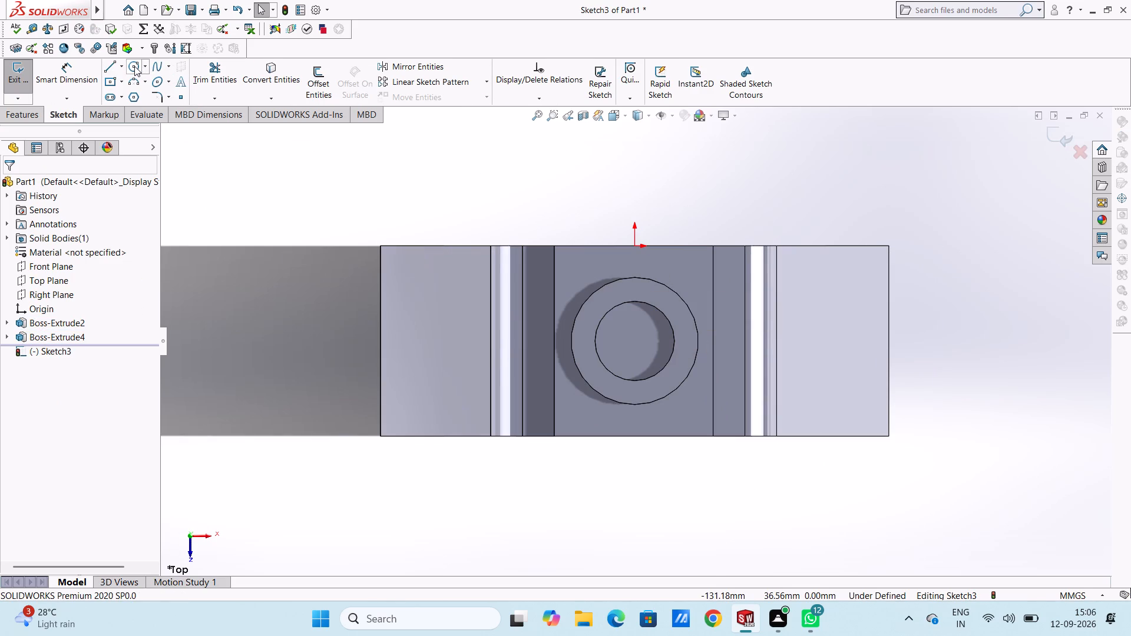
click(134, 66)
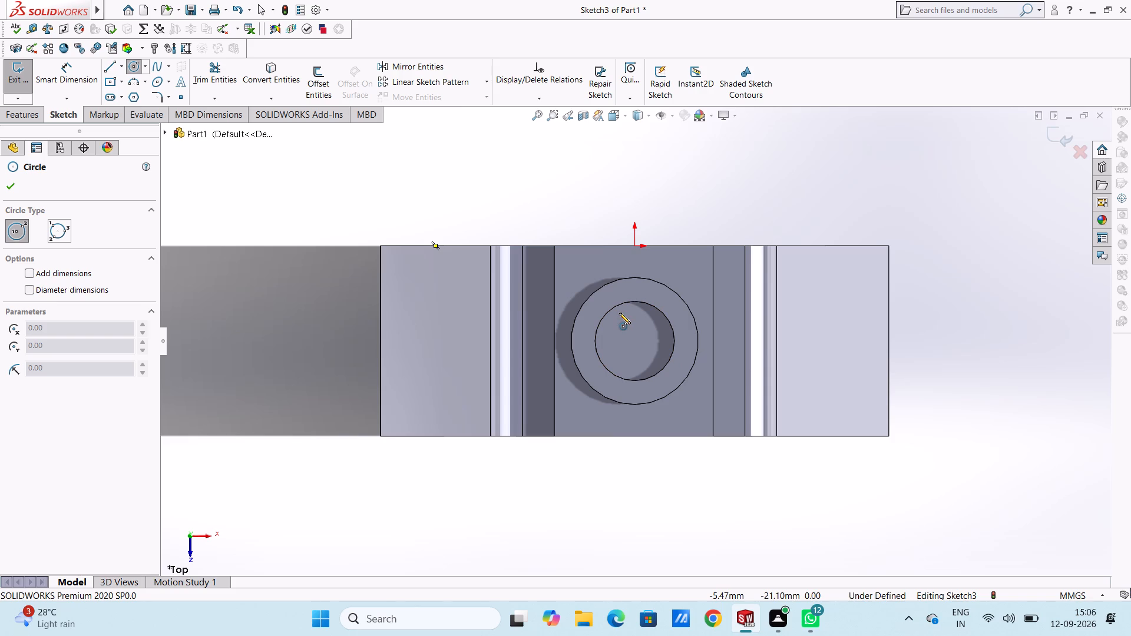
click(633, 339)
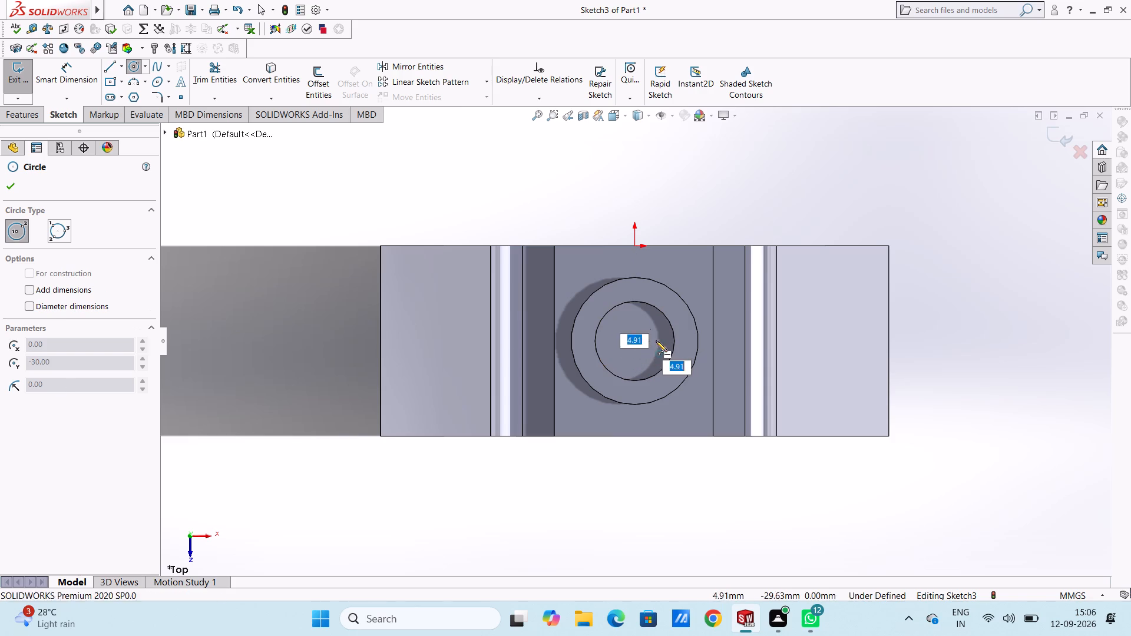
click(674, 348)
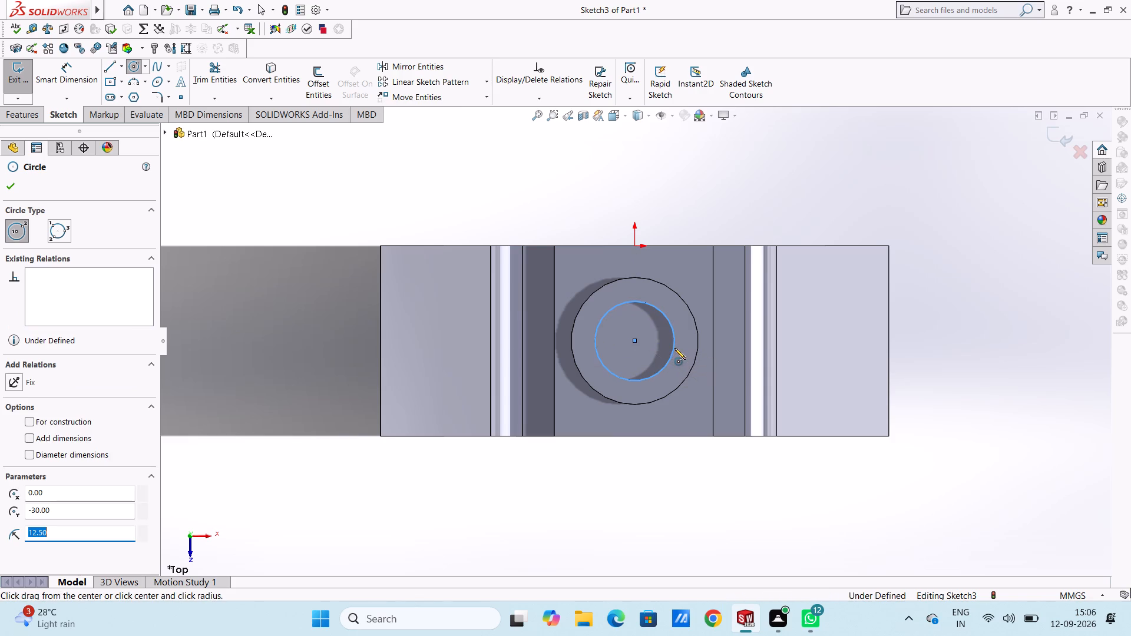
Add a 25 mm diameter dimension to the circle inside the ring, placing it clear of the bracket outline.
key(Escape)
key(Escape)
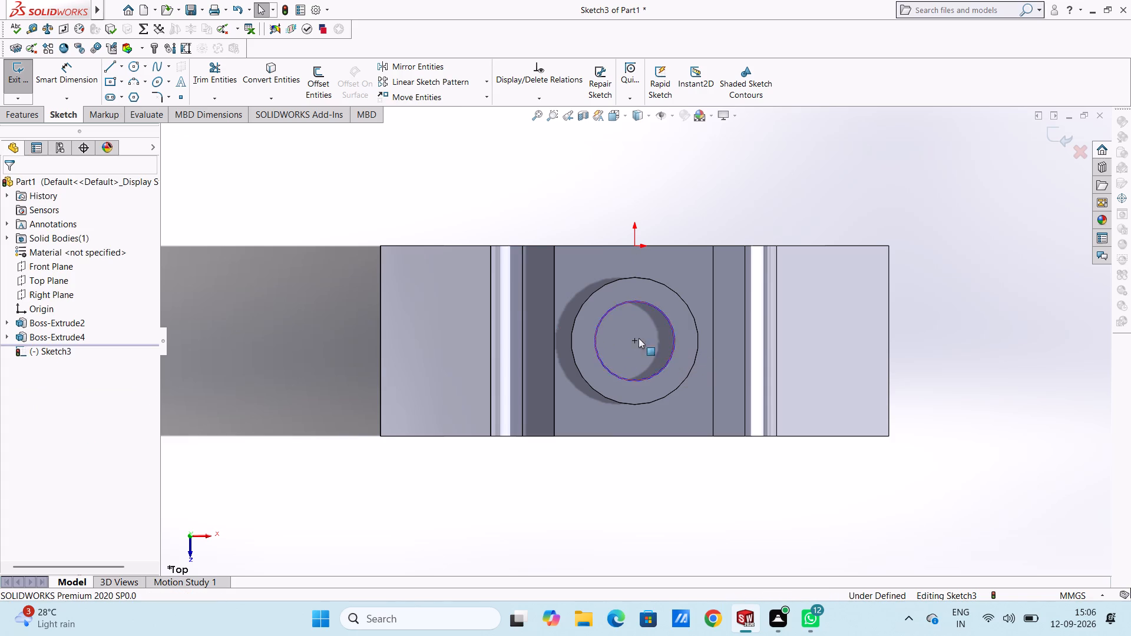
click(52, 85)
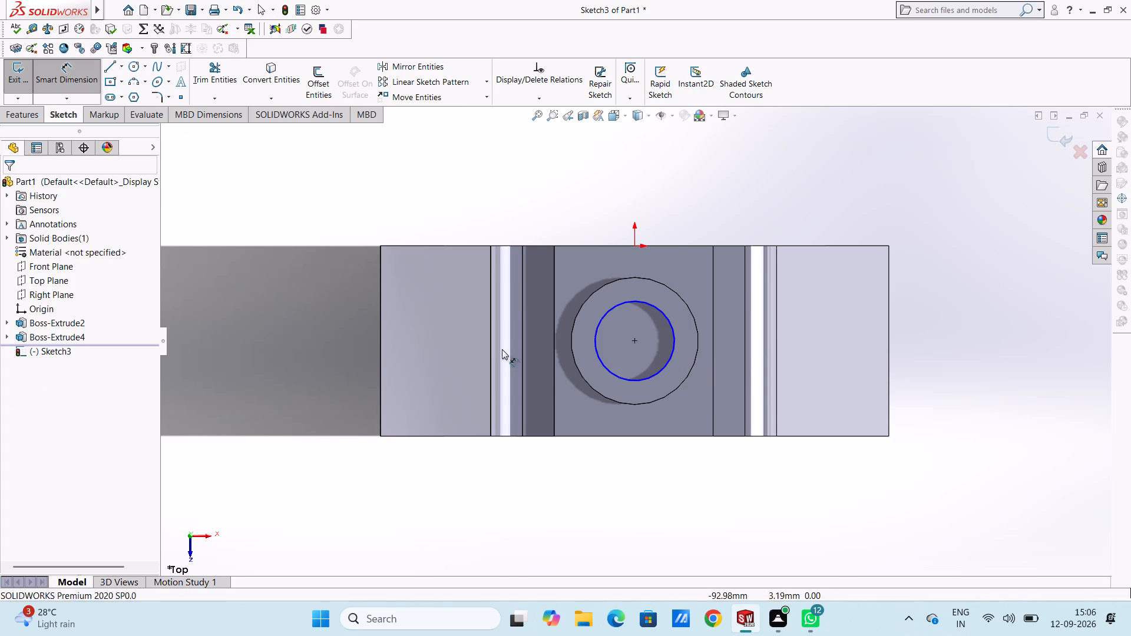
click(599, 360)
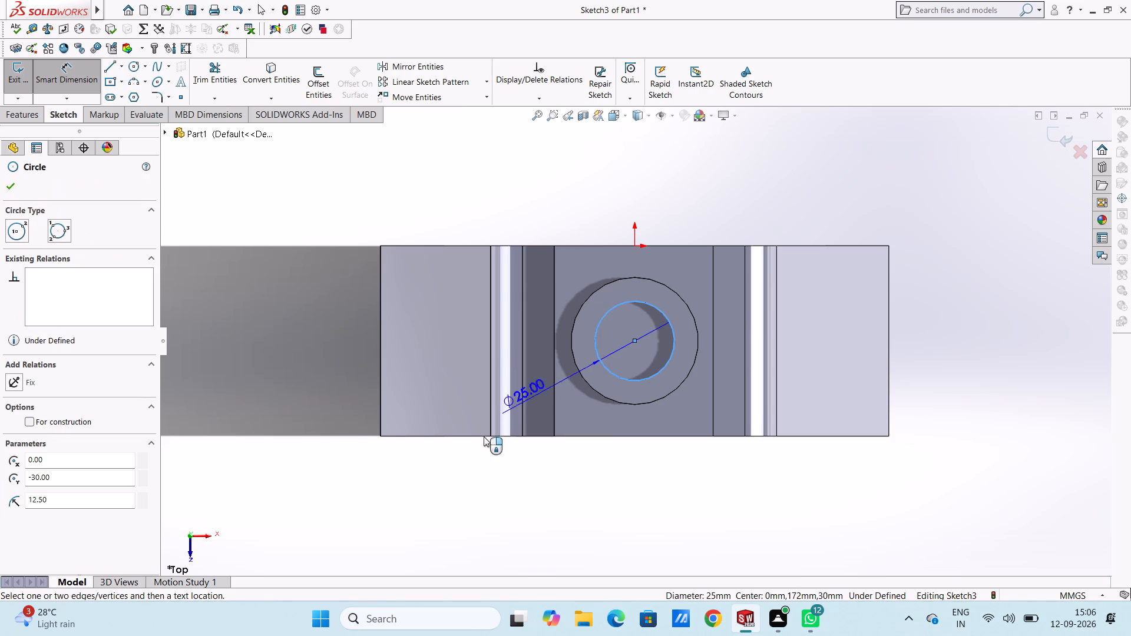
click(435, 464)
key(Return)
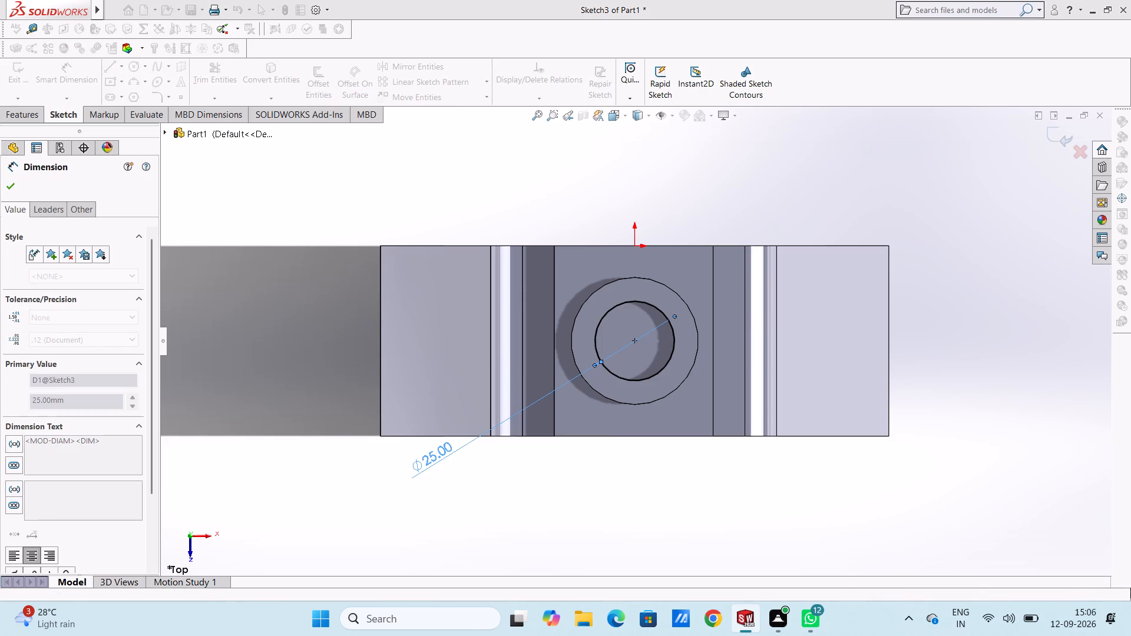
click(469, 483)
key(Escape)
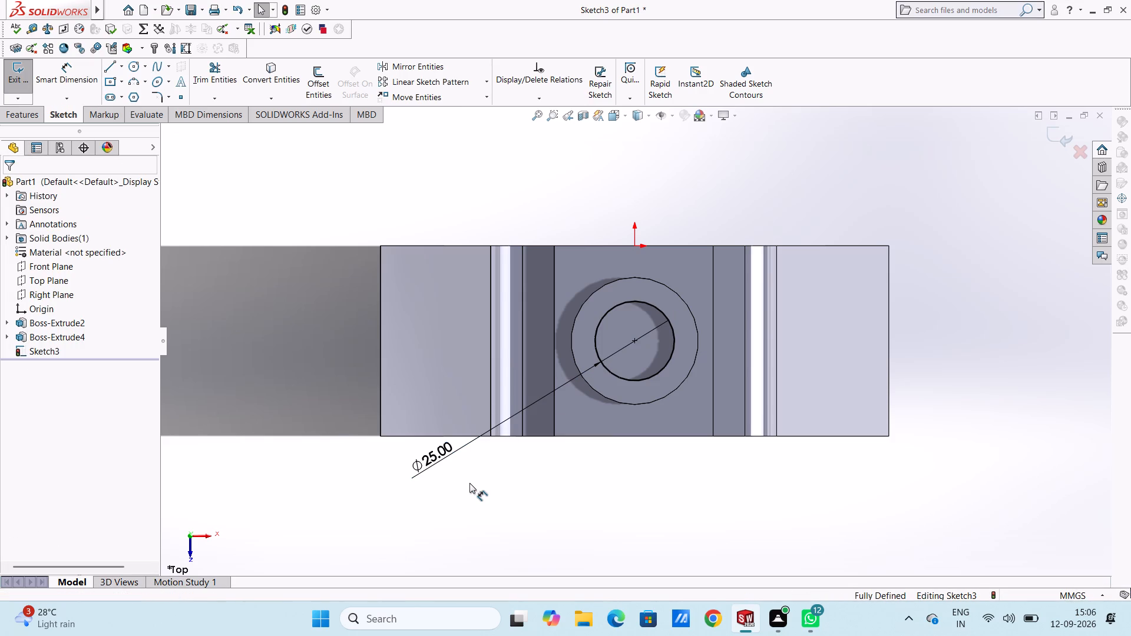
Cut-extrude the circle downward through the bracket's top as a blind cut, trying 20 mm first and settling on 50 mm.
key(ctrl+7)
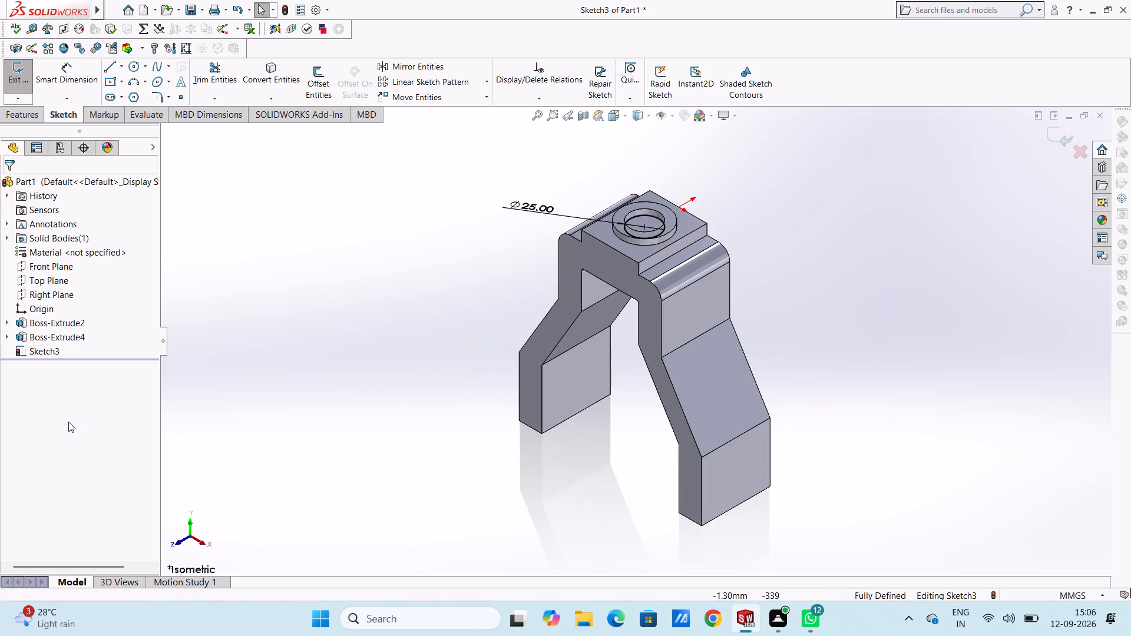
click(31, 120)
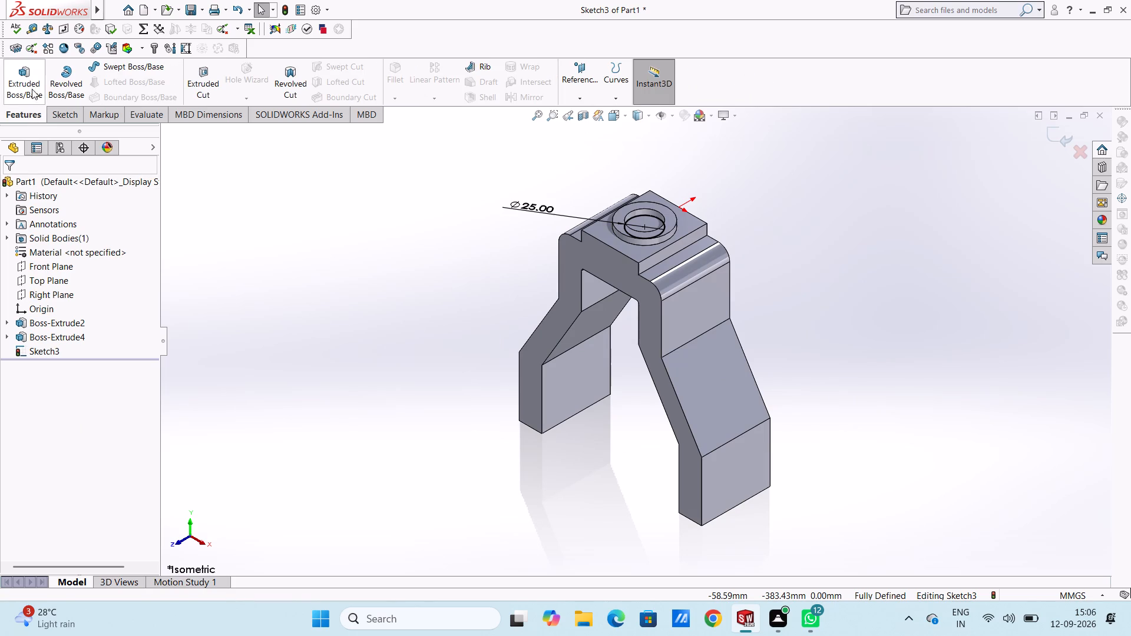
click(205, 84)
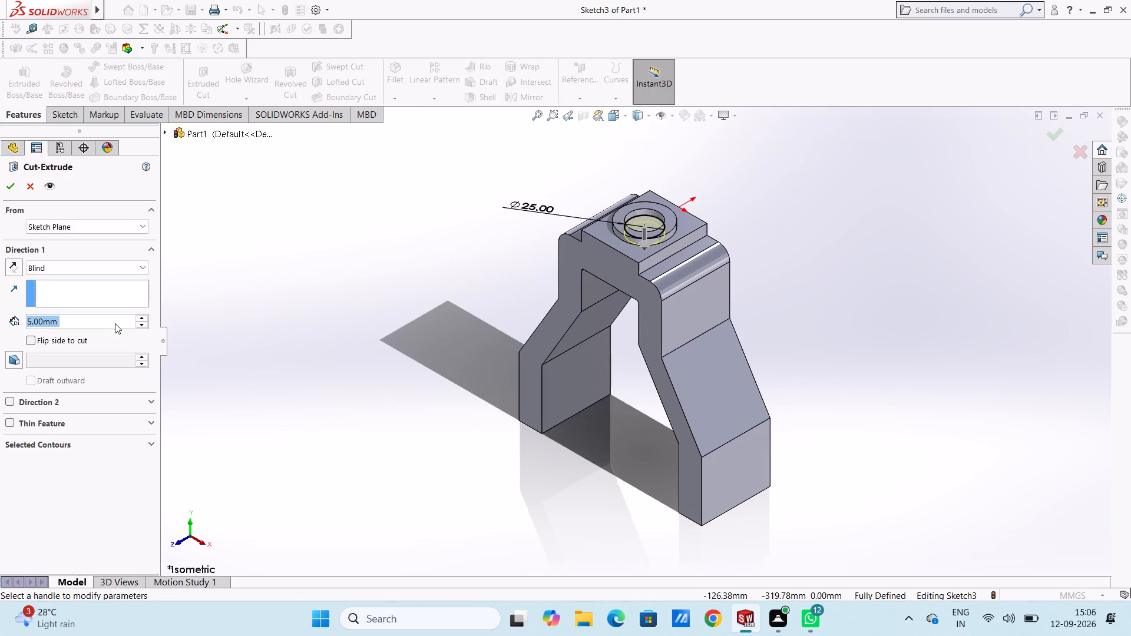
text(20)
key(Return)
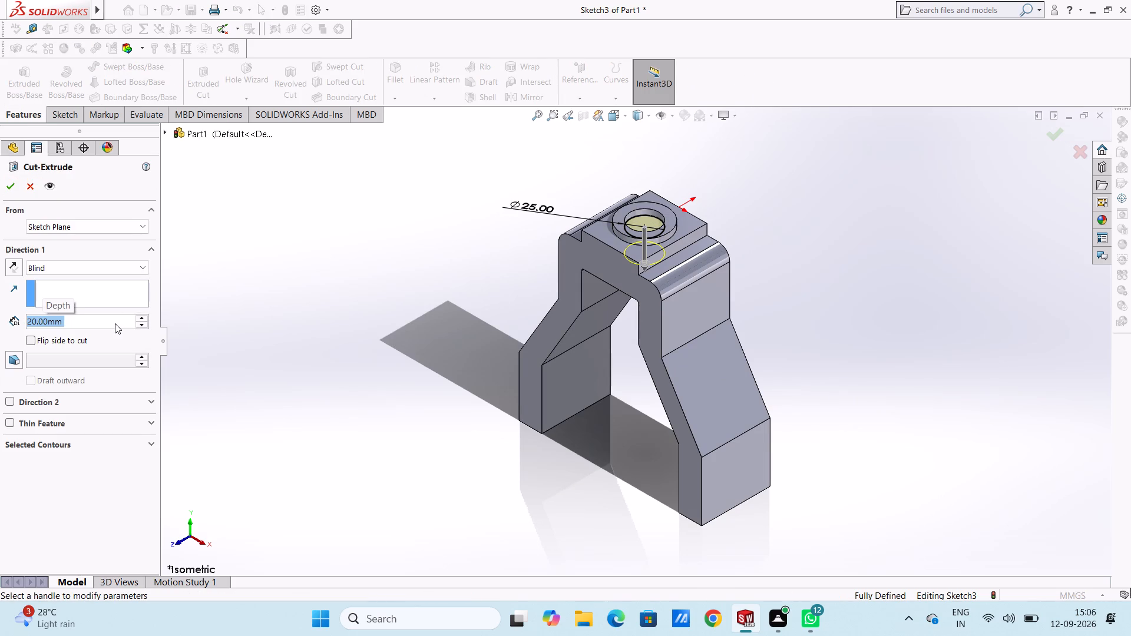
text(50)
key(Return)
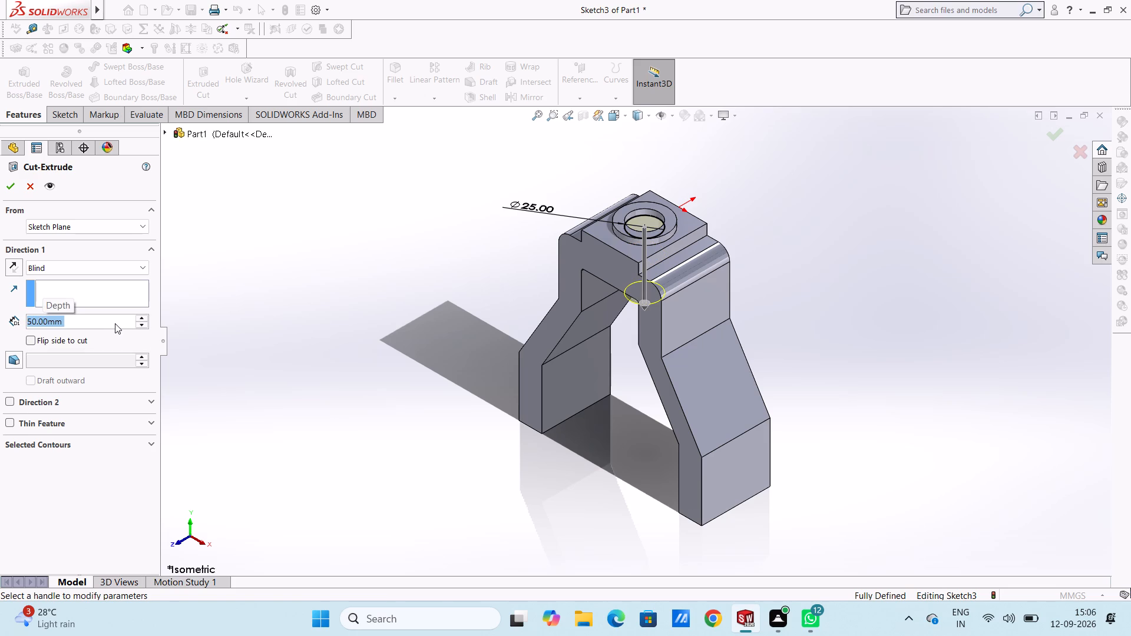
click(8, 187)
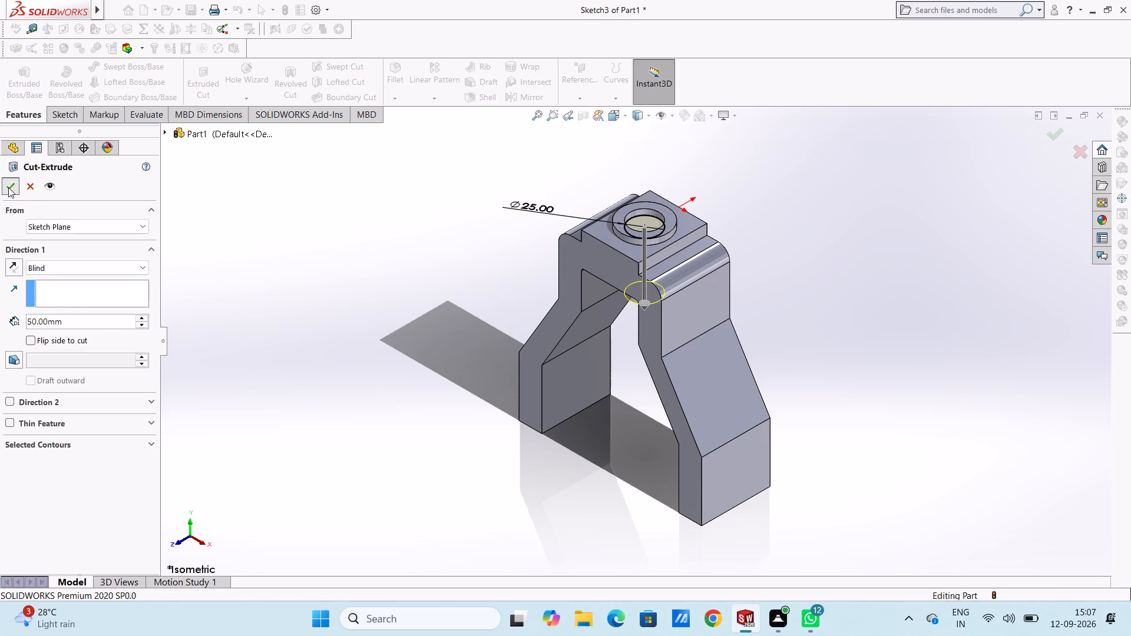
click(494, 279)
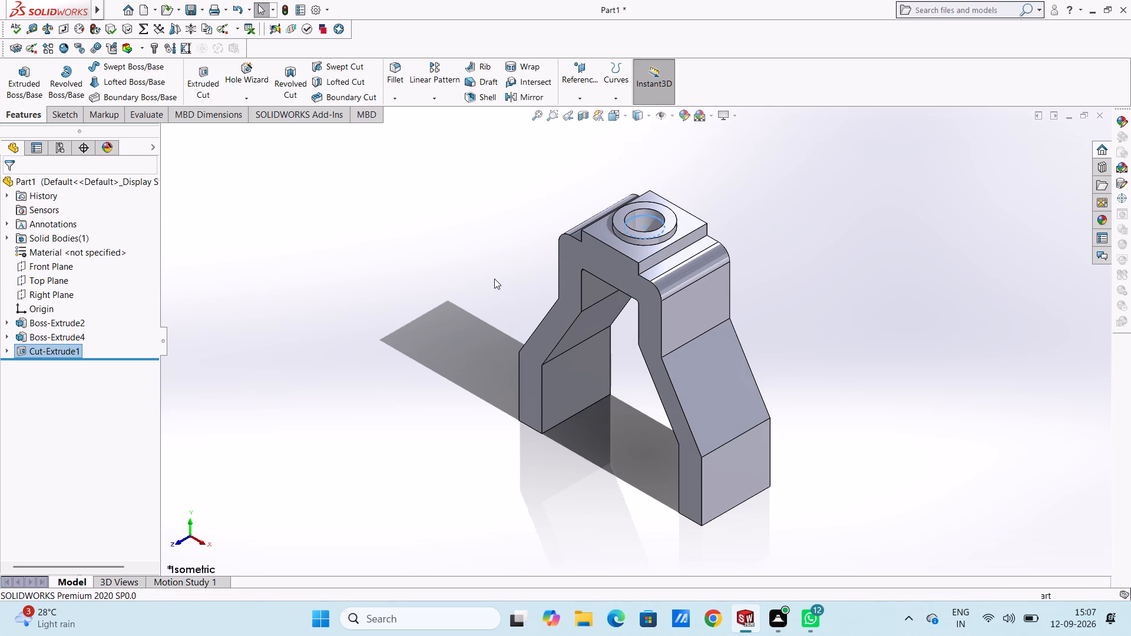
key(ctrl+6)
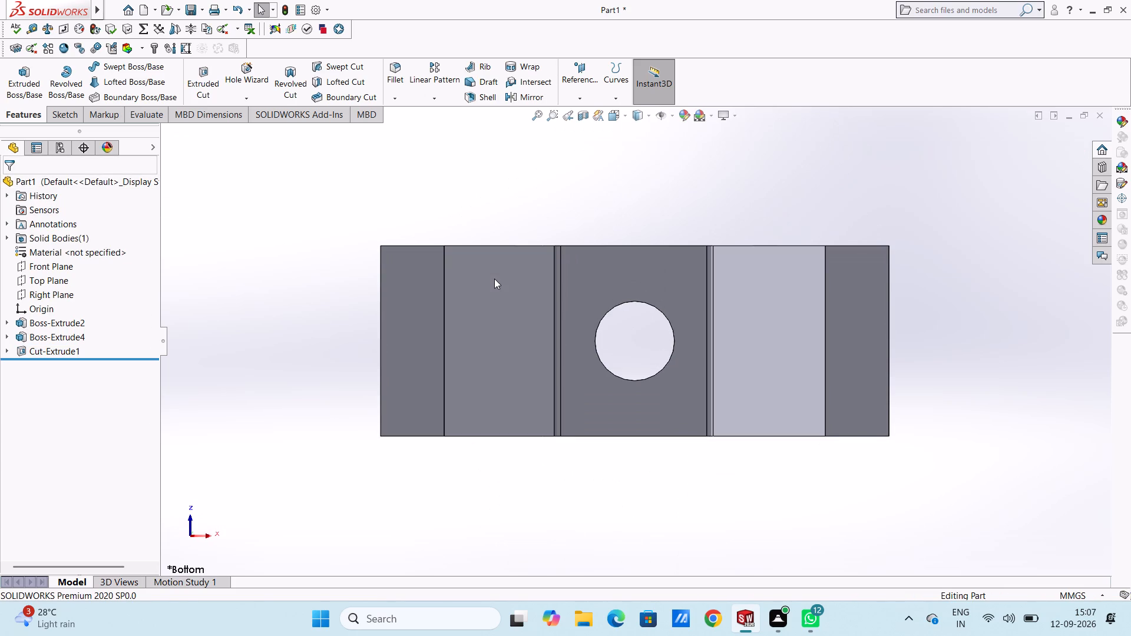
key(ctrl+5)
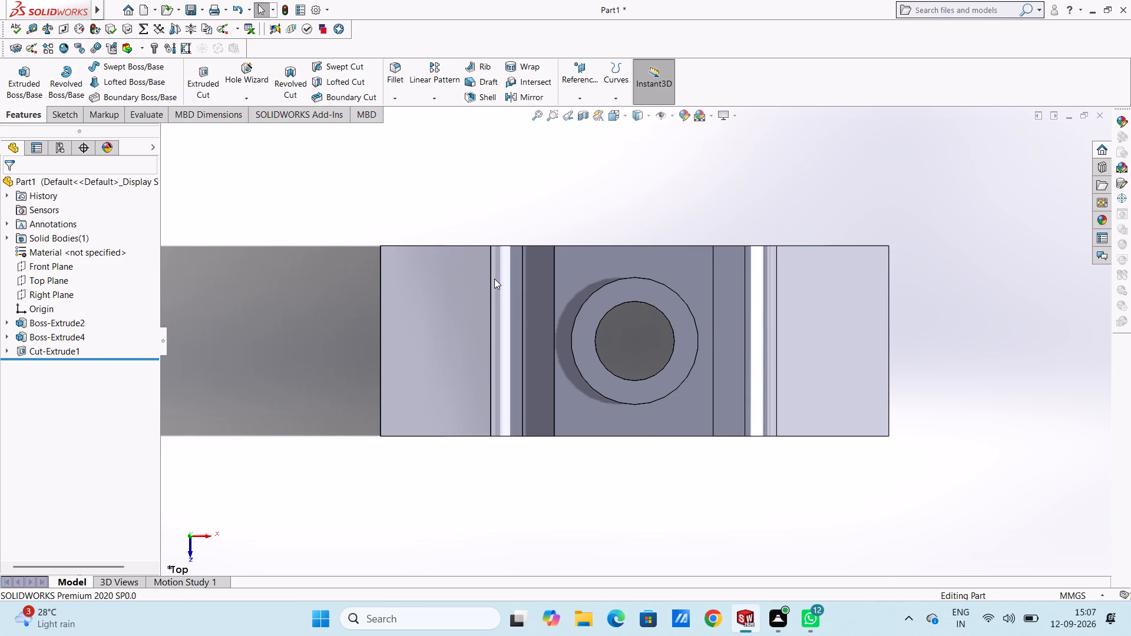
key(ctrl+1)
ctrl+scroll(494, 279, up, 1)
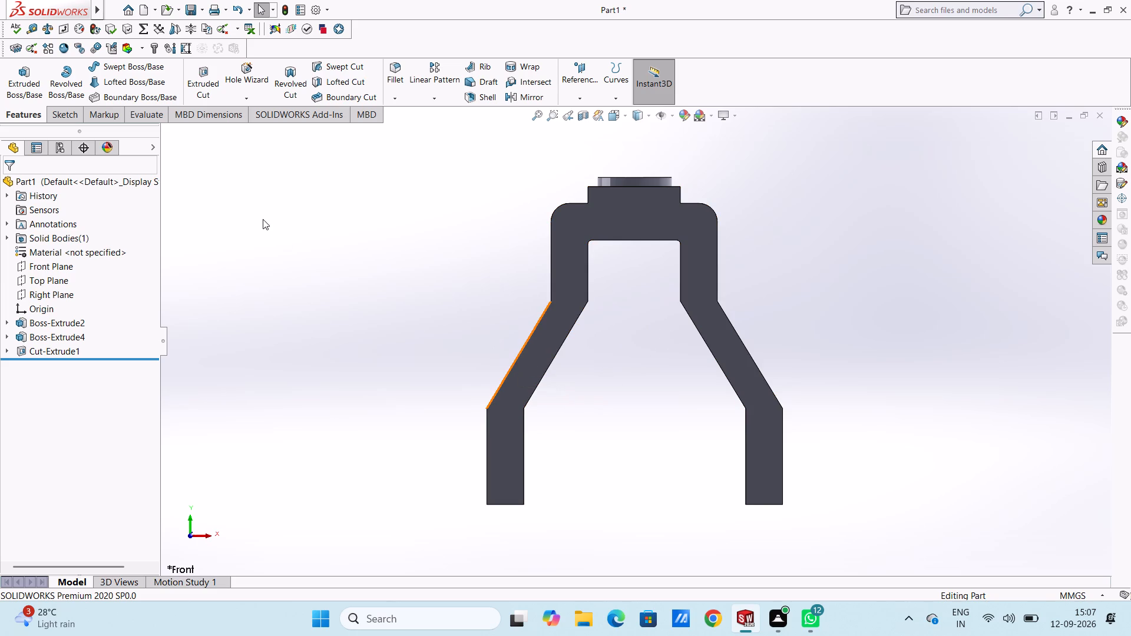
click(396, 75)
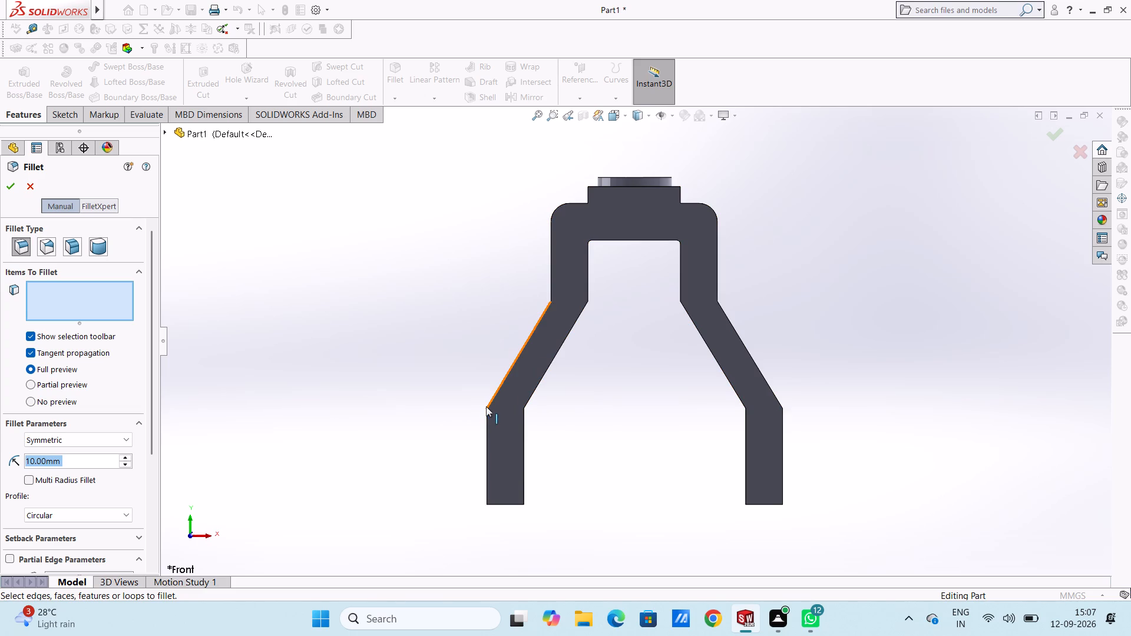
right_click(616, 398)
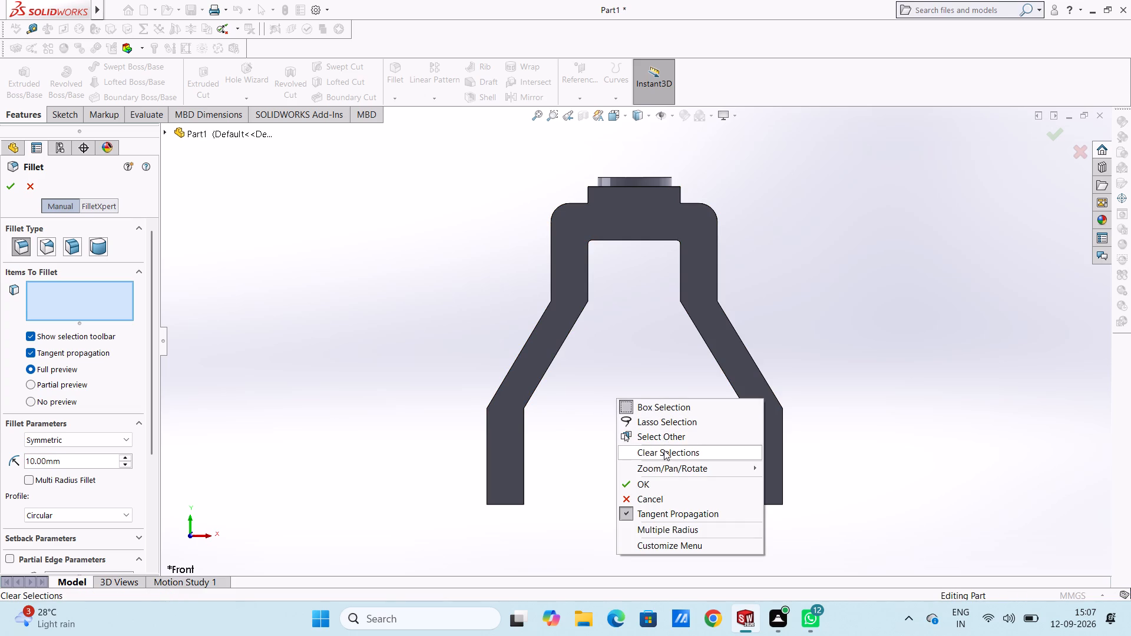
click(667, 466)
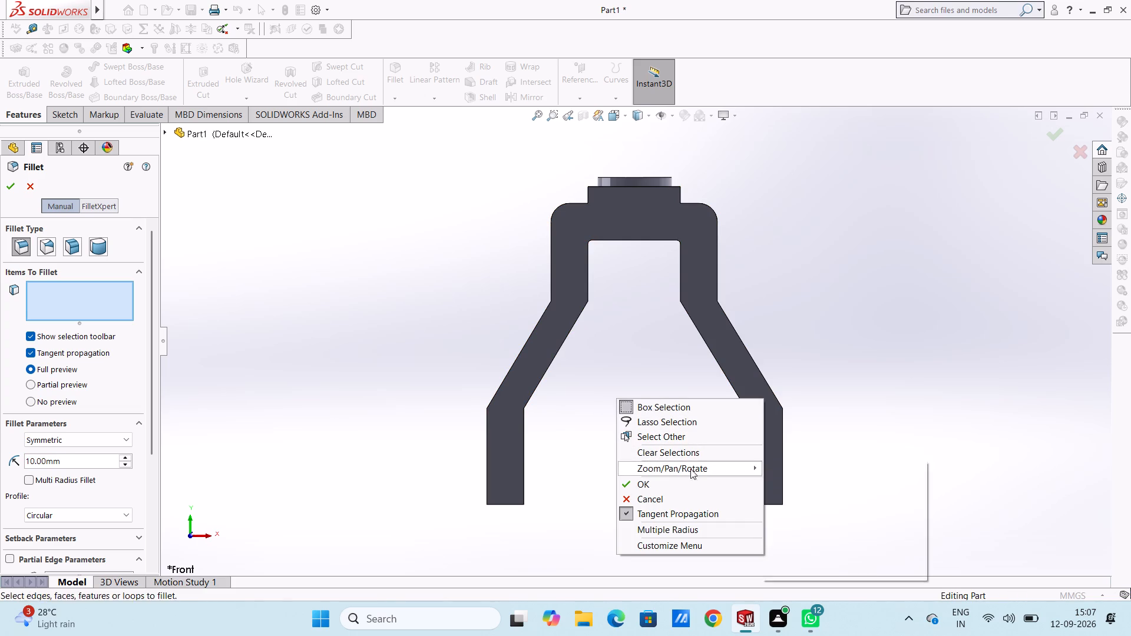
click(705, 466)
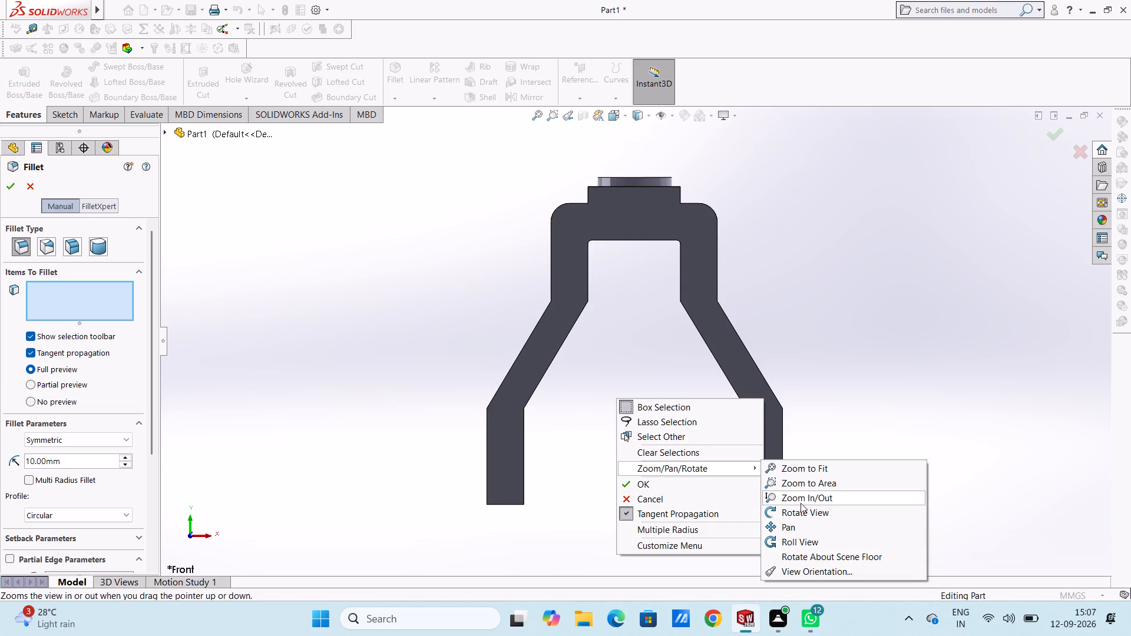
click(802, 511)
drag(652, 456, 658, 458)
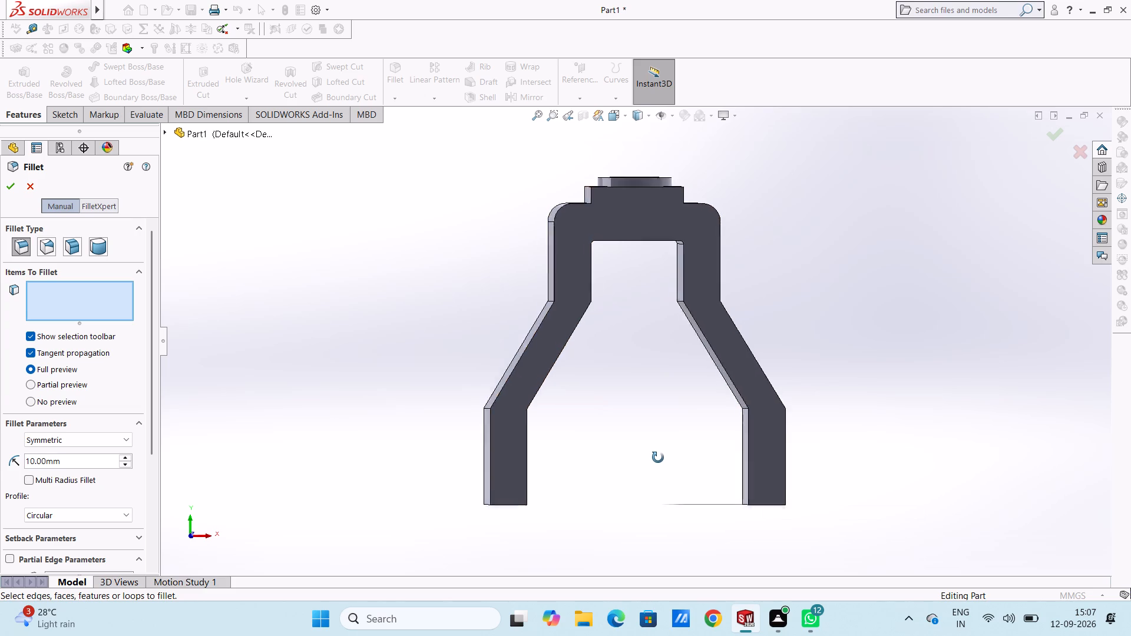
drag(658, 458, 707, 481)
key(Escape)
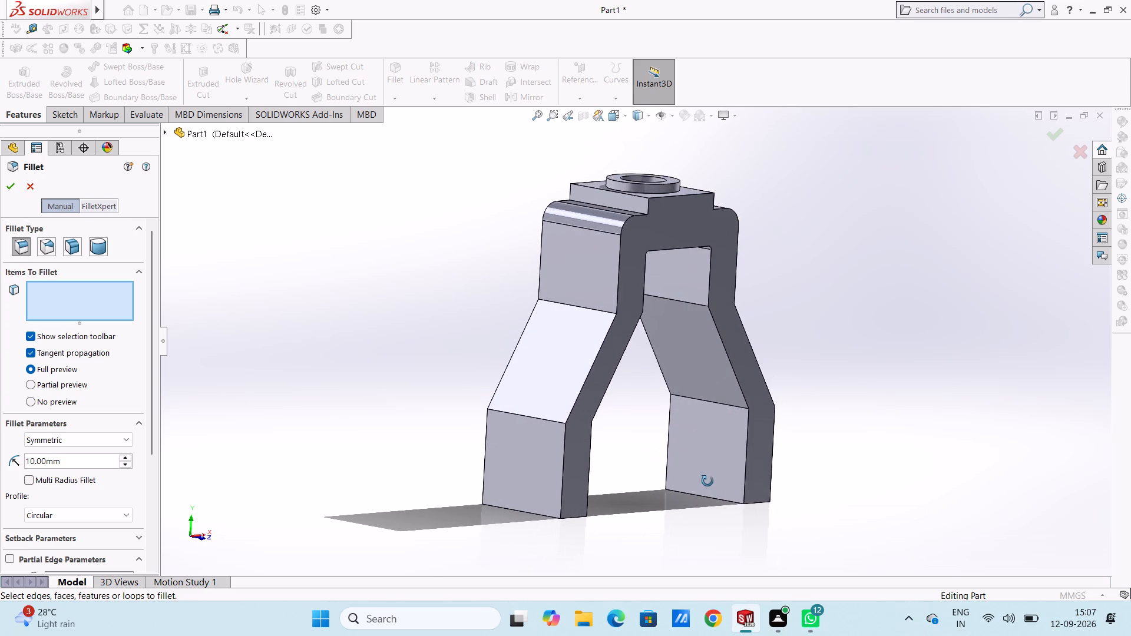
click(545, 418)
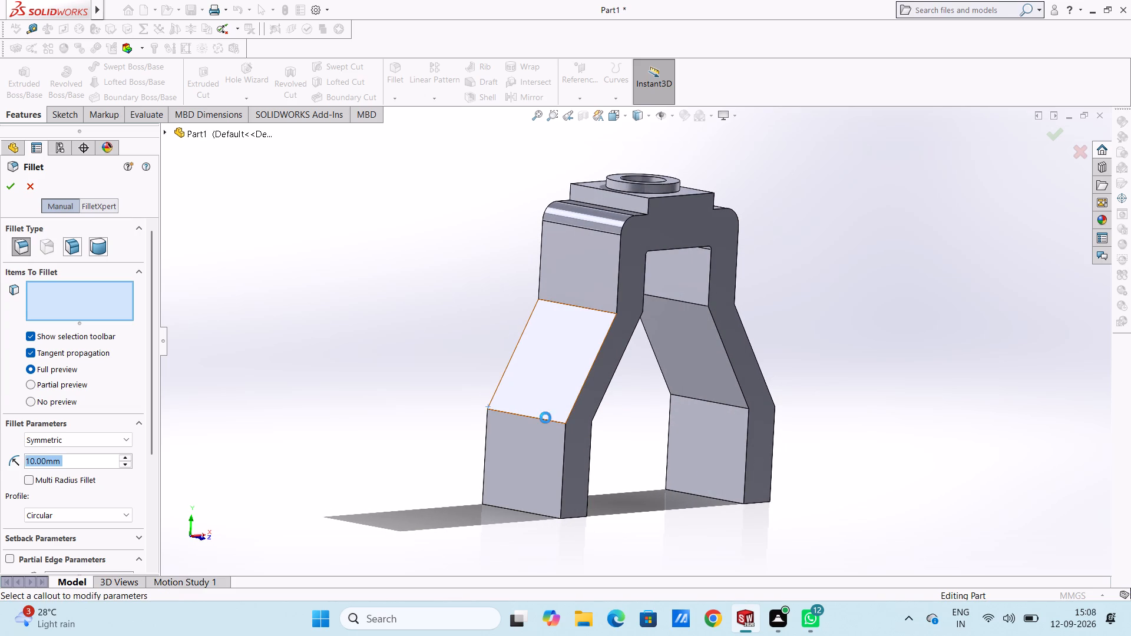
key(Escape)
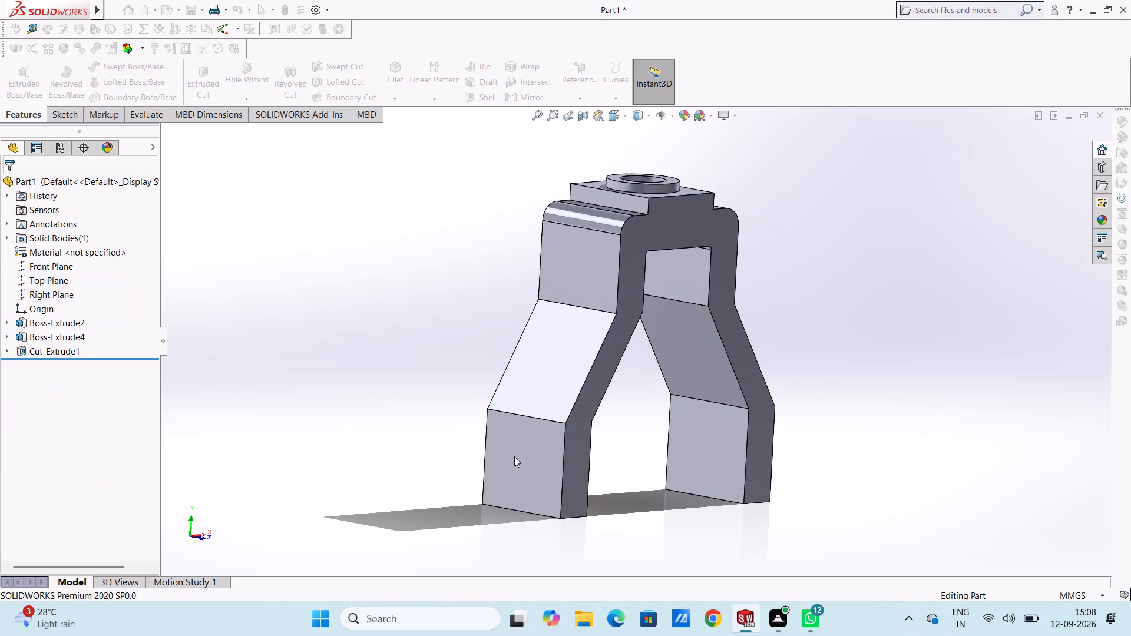
Fillet the outer lower bend edge of one leg, between its sloped and vertical faces, with a 20 mm radius.
click(399, 74)
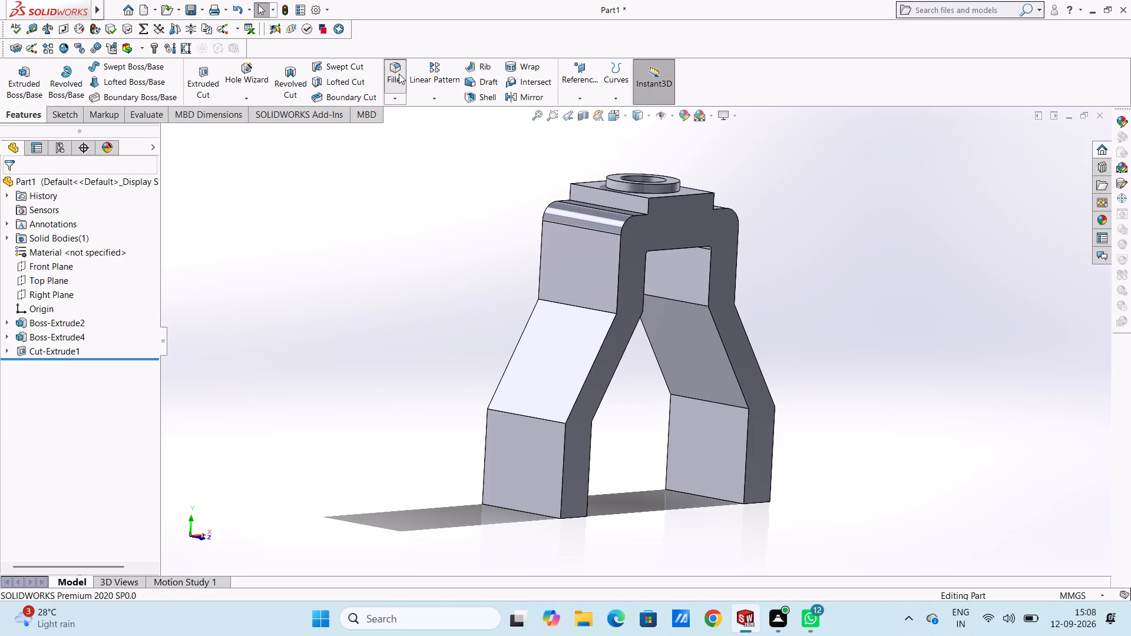
click(530, 416)
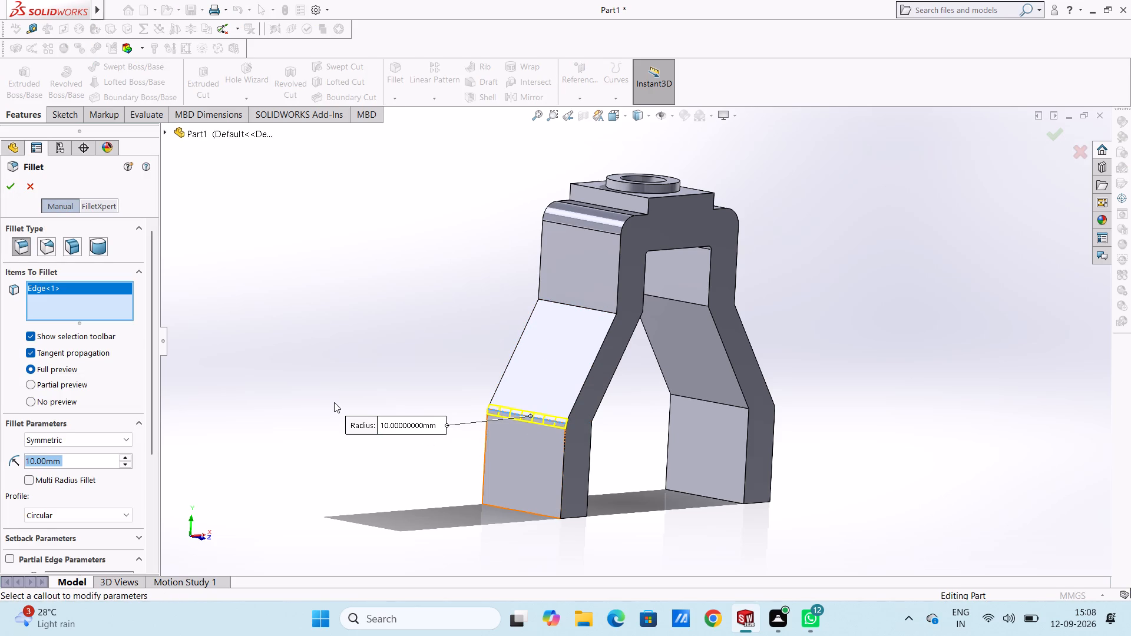
text(20)
key(Return)
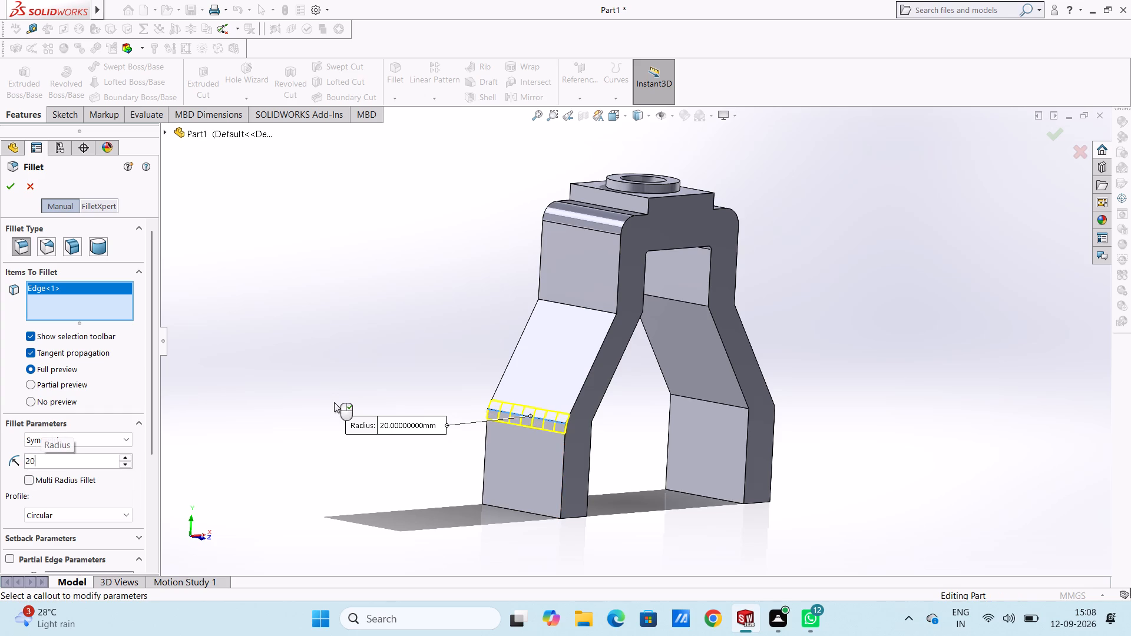
click(8, 188)
click(354, 317)
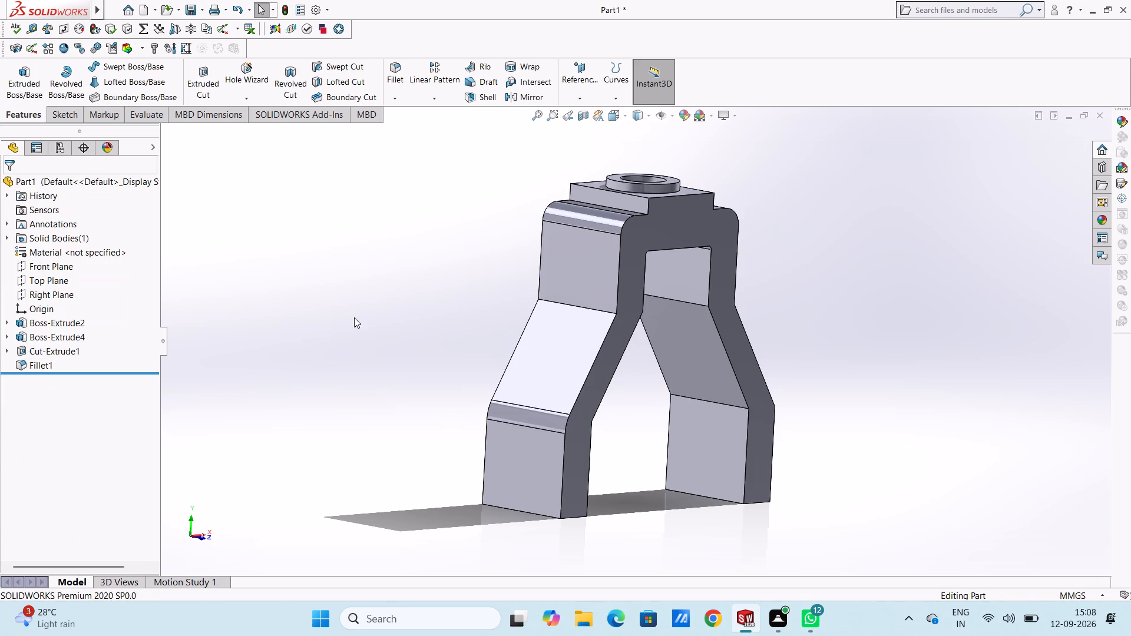
Fillet the matching outer lower bend edge on the opposite leg with a 20 mm radius.
key(ctrl+2)
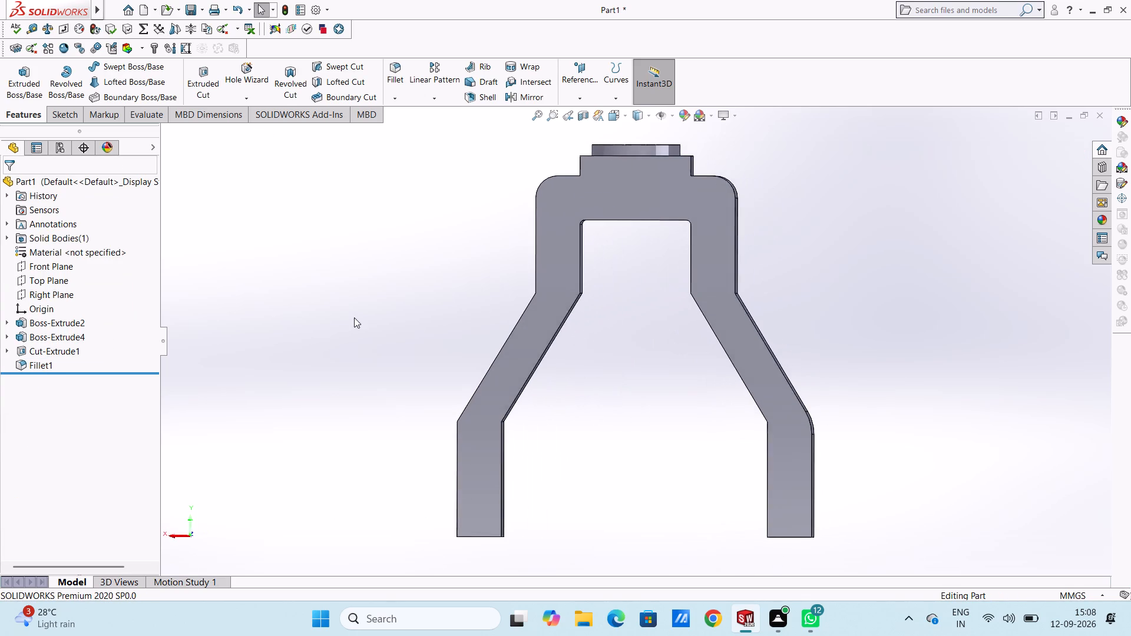
right_click(354, 317)
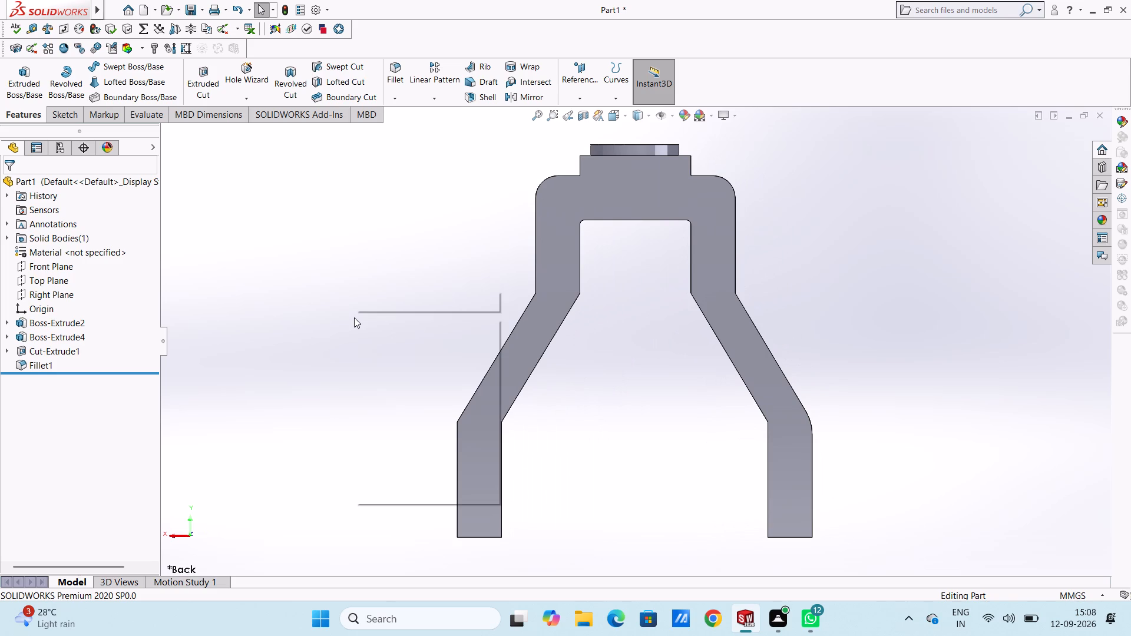
click(395, 373)
drag(320, 362, 385, 386)
key(Escape)
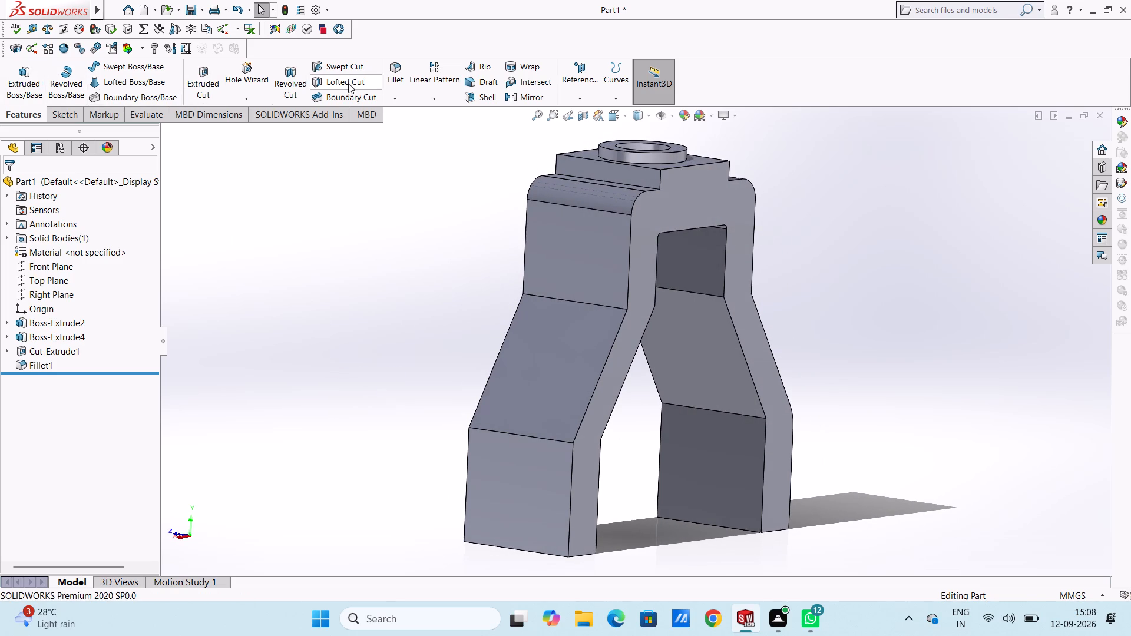
click(396, 75)
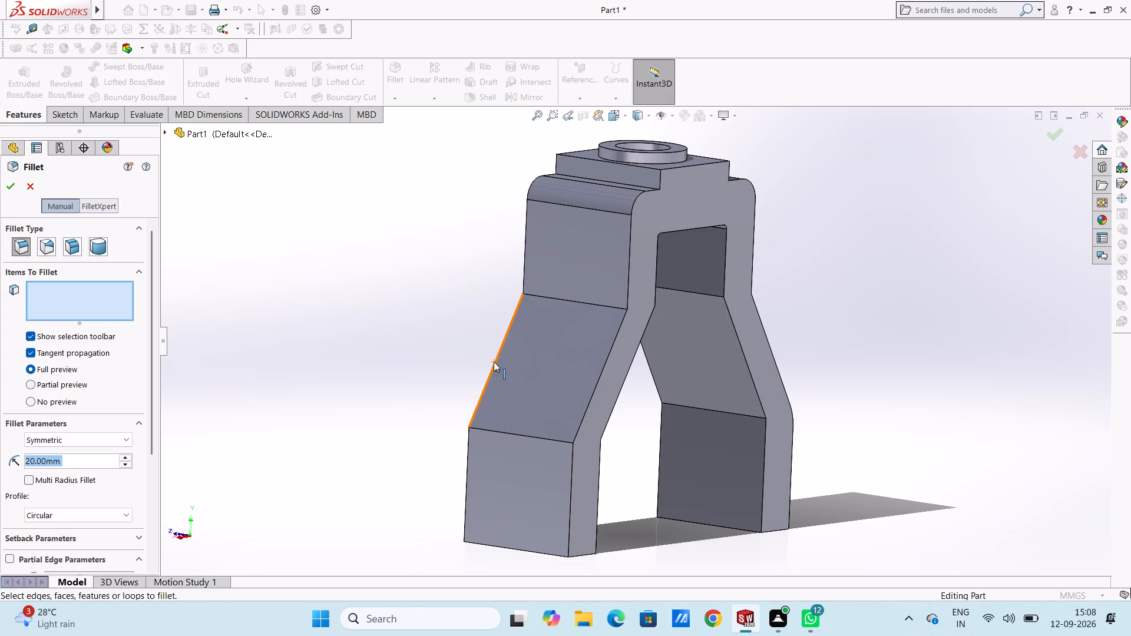
click(550, 439)
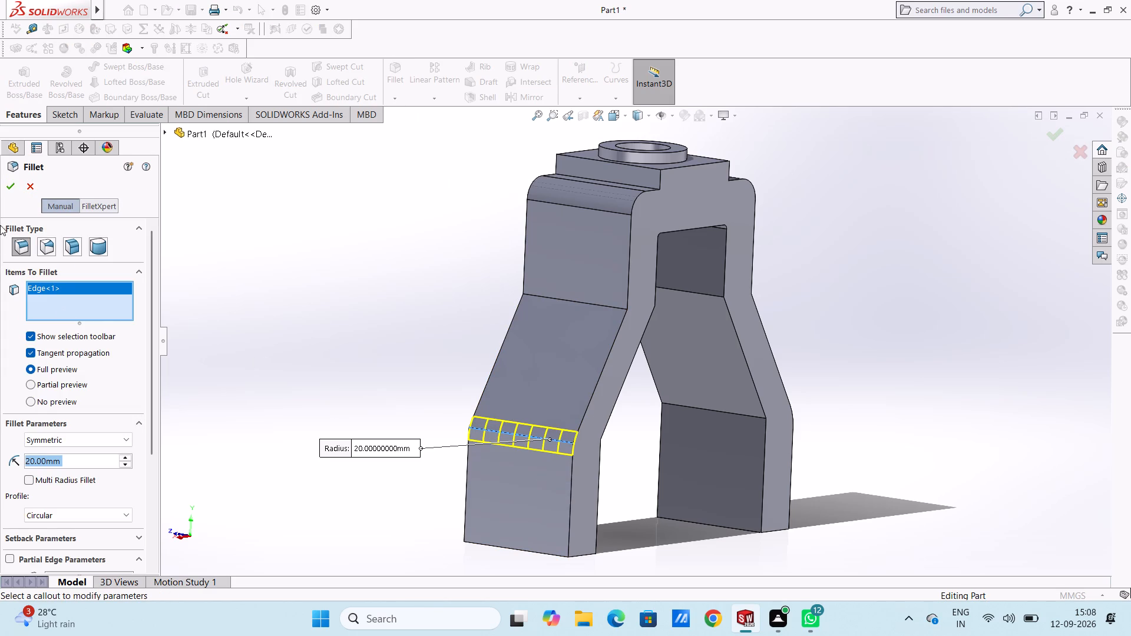
click(7, 190)
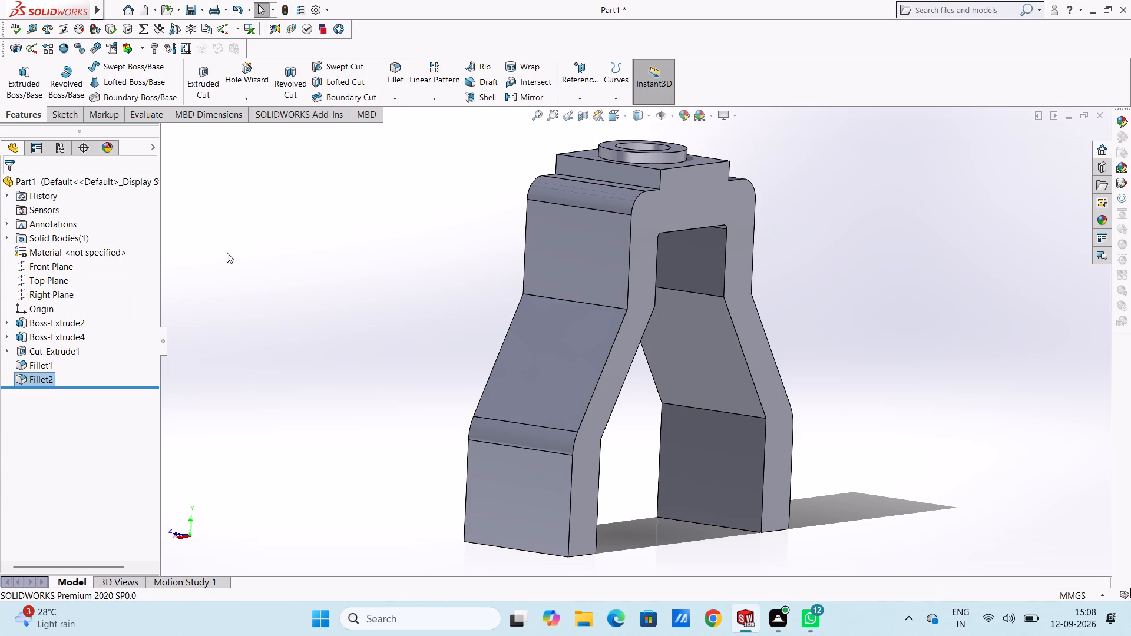
click(250, 251)
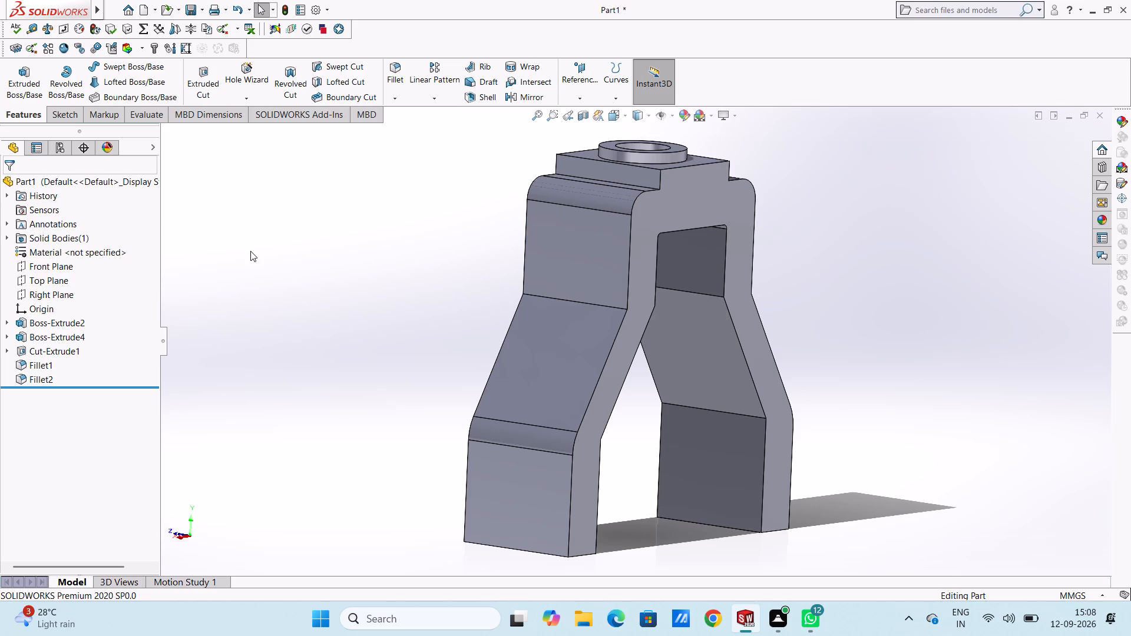
key(ctrl+2)
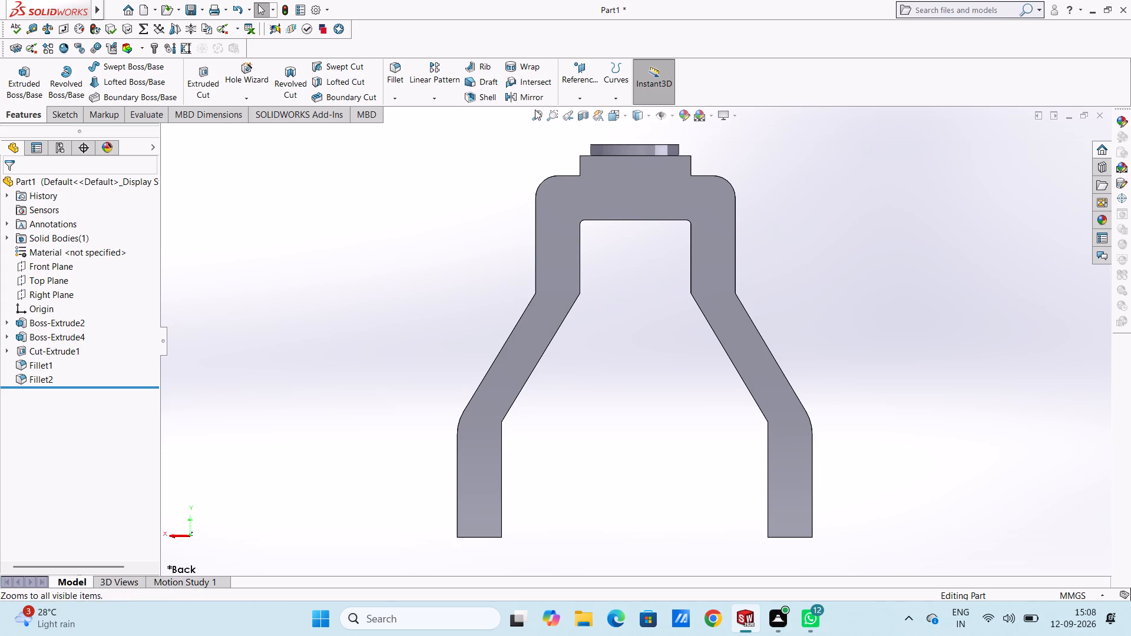
Sketch a 10 mm radius circle on one leg's outer lower vertical face, centred across its width and about 23 mm above the base.
click(591, 71)
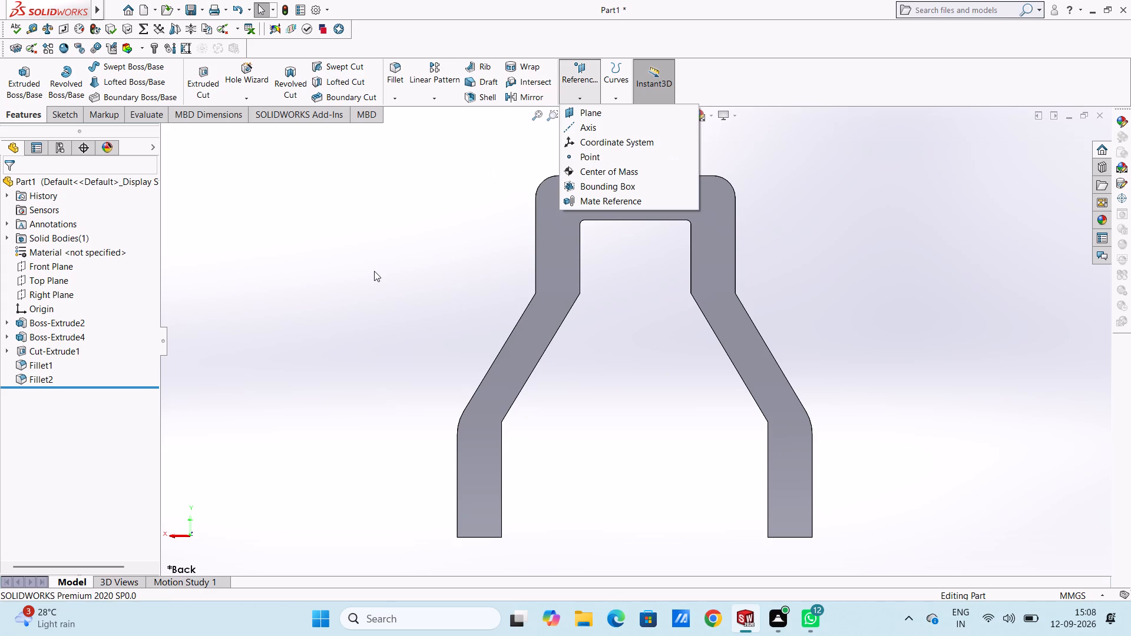
key(Escape)
key(ctrl+1)
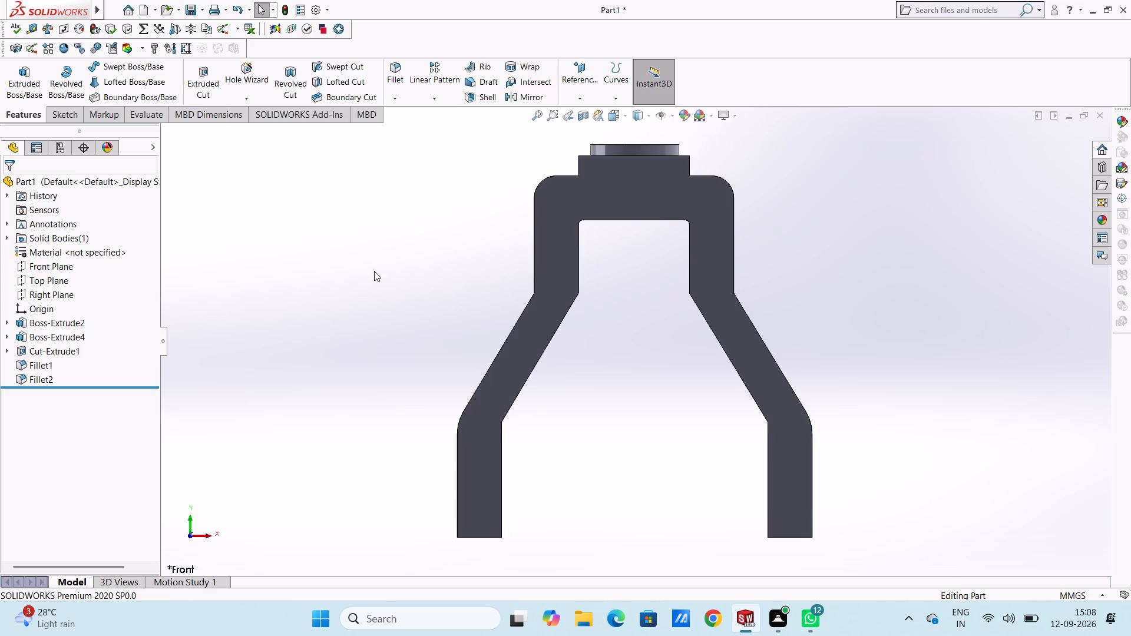
key(ctrl+2)
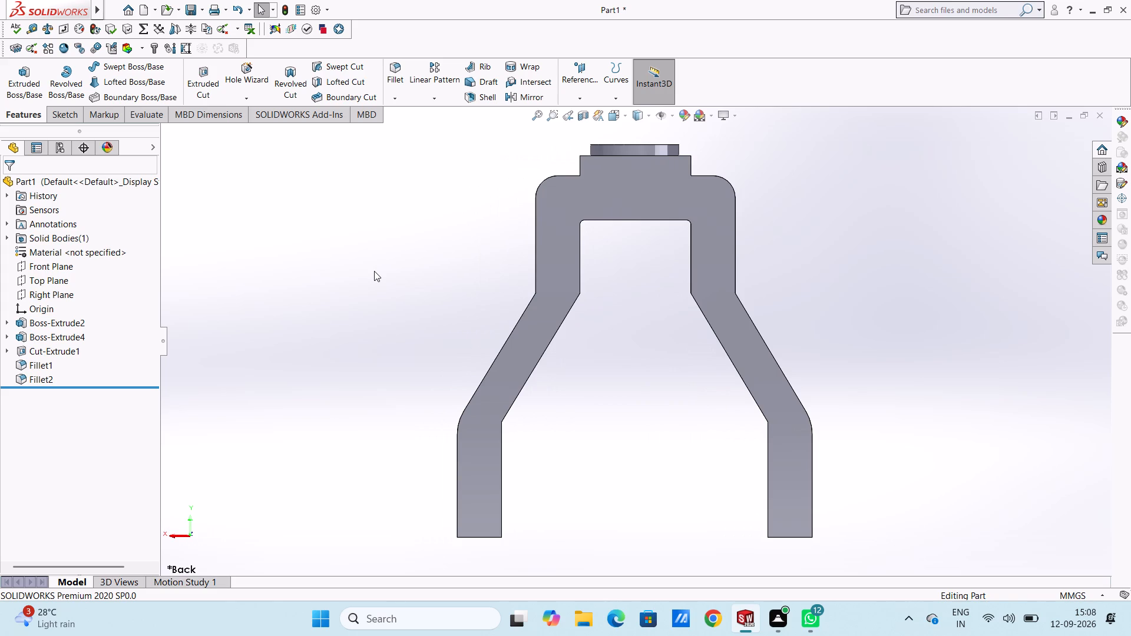
key(ctrl+3)
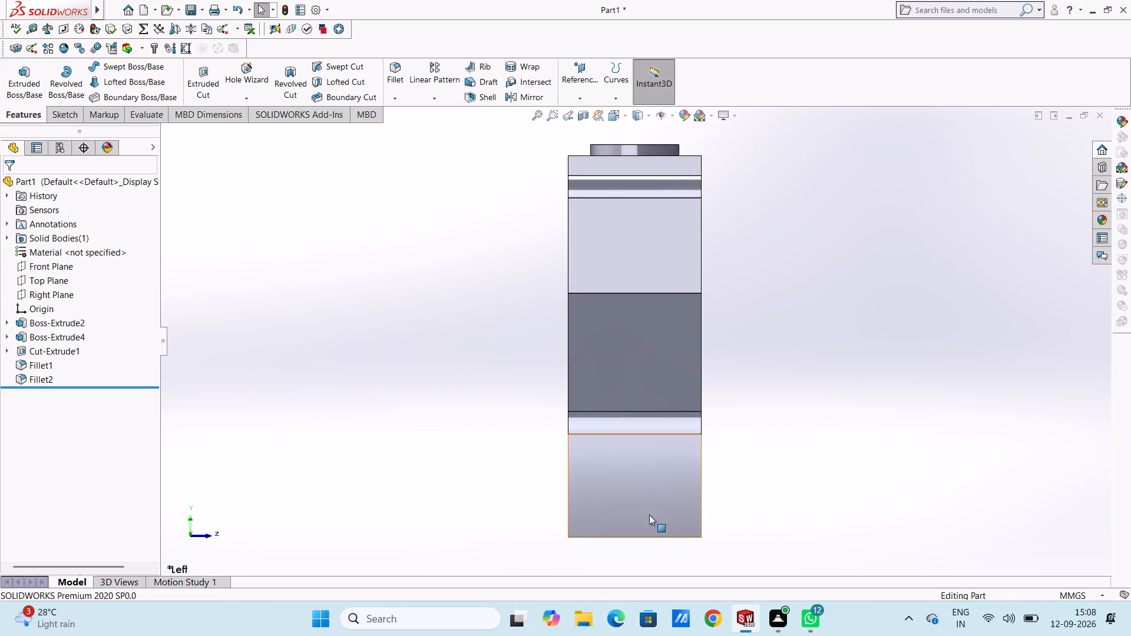
click(644, 501)
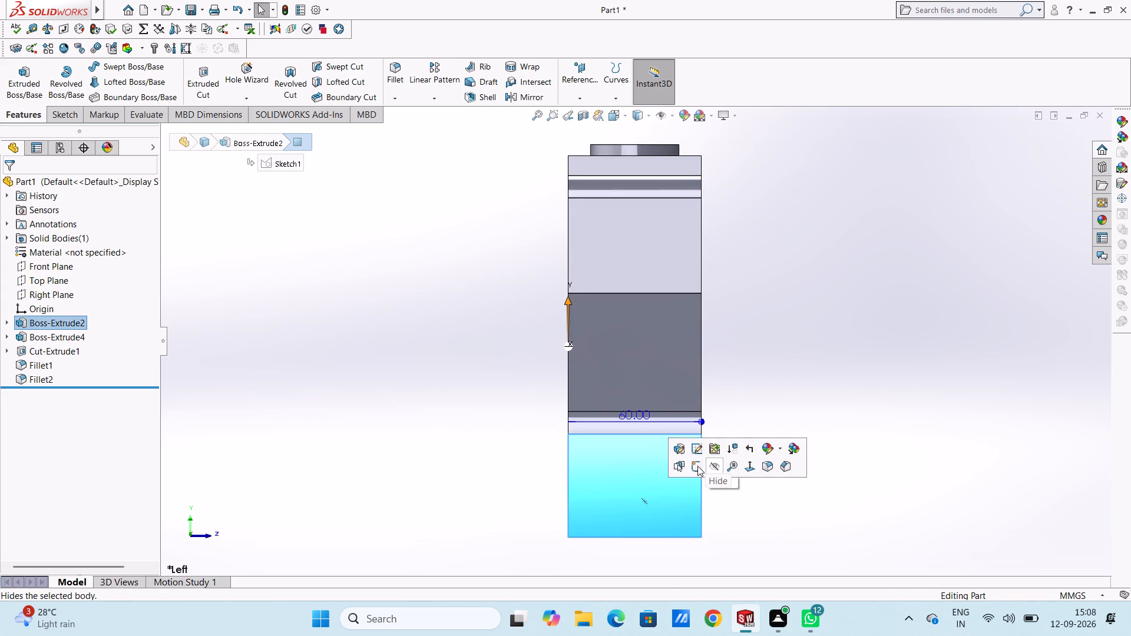
click(697, 466)
click(403, 505)
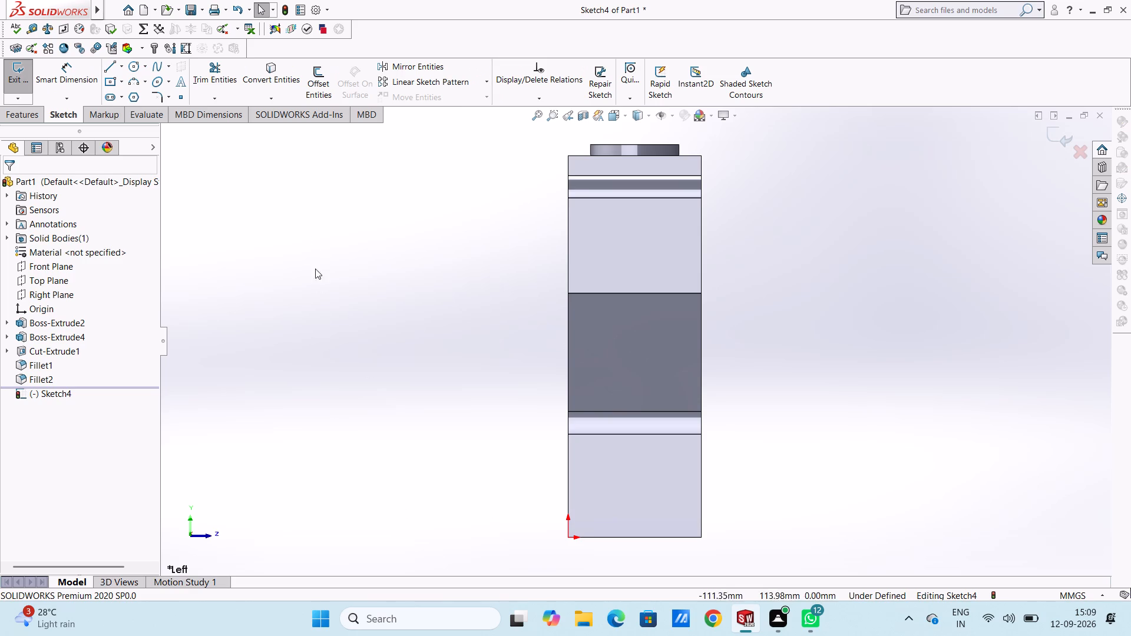
click(131, 66)
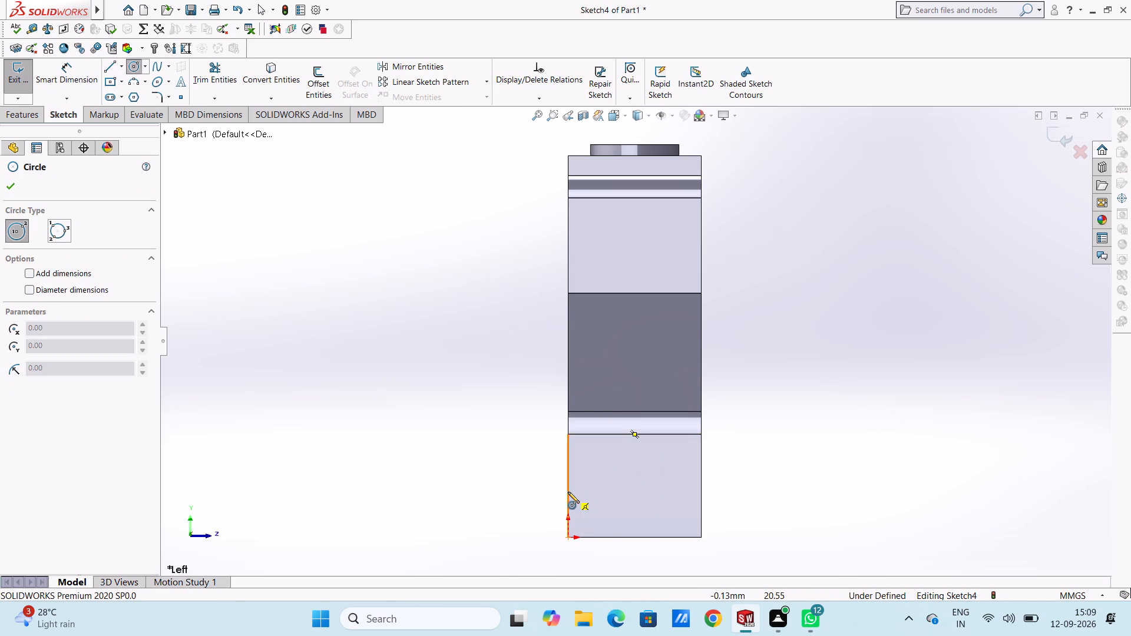
click(634, 486)
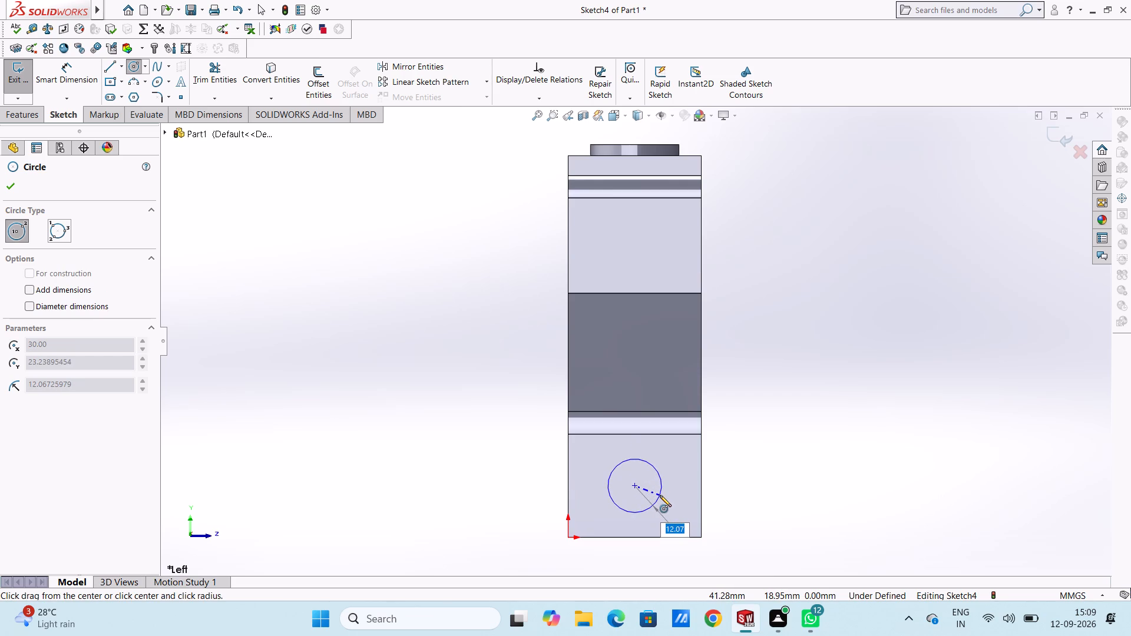
text(10)
key(Return)
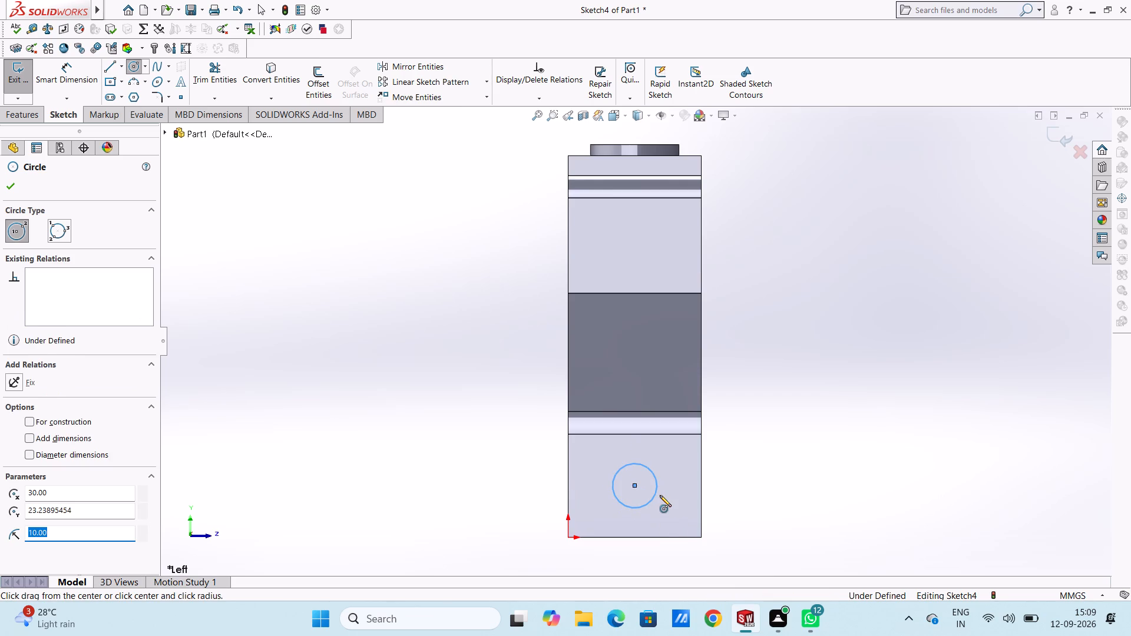
key(Escape)
key(Escape)
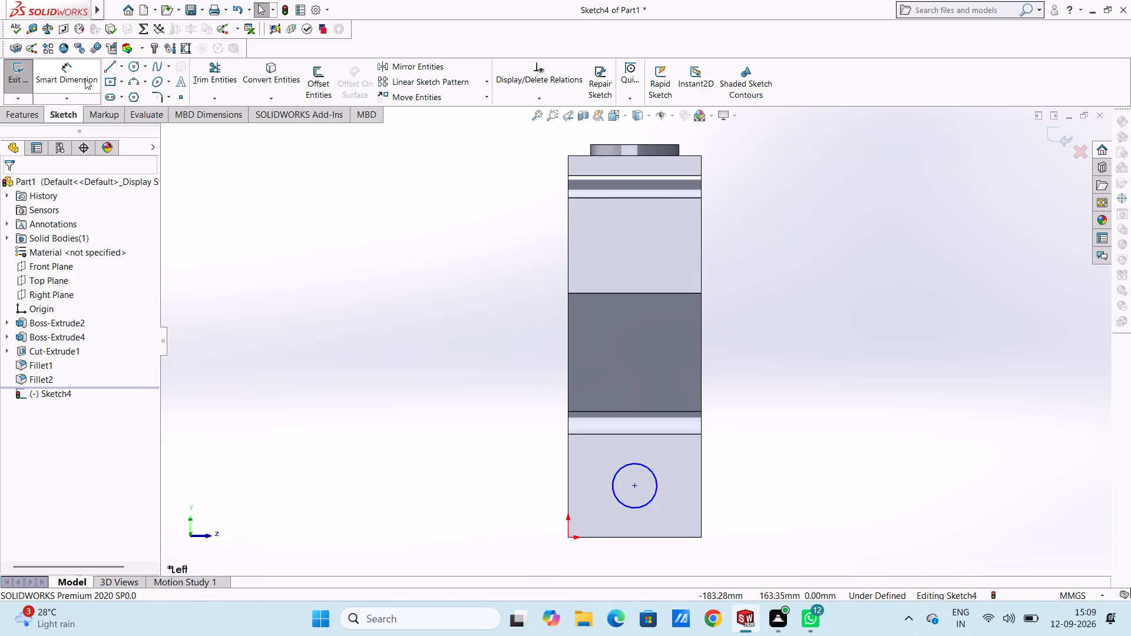
Add a 20 mm diameter dimension to the circle on the leg face, placing it clear of the bracket outline.
click(84, 78)
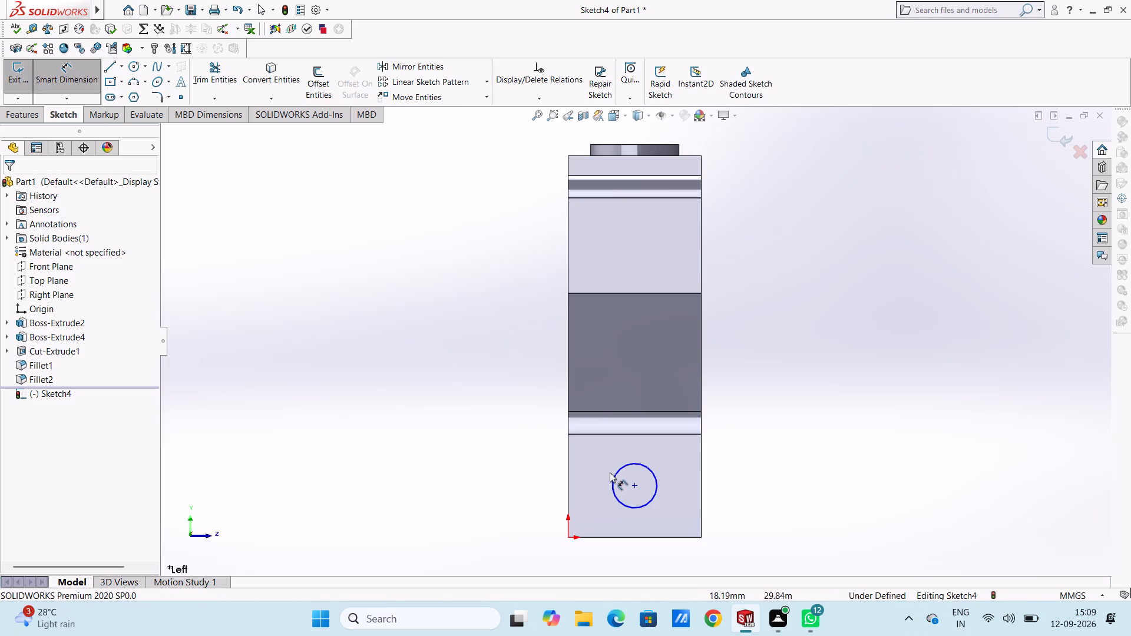
click(612, 475)
click(402, 286)
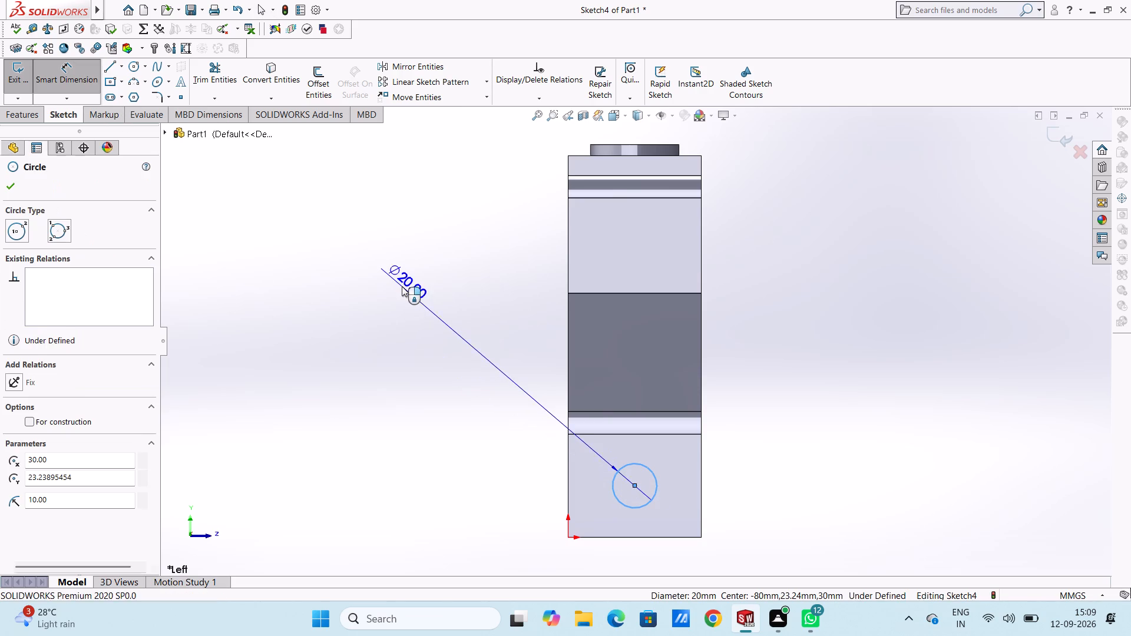
key(Return)
click(438, 360)
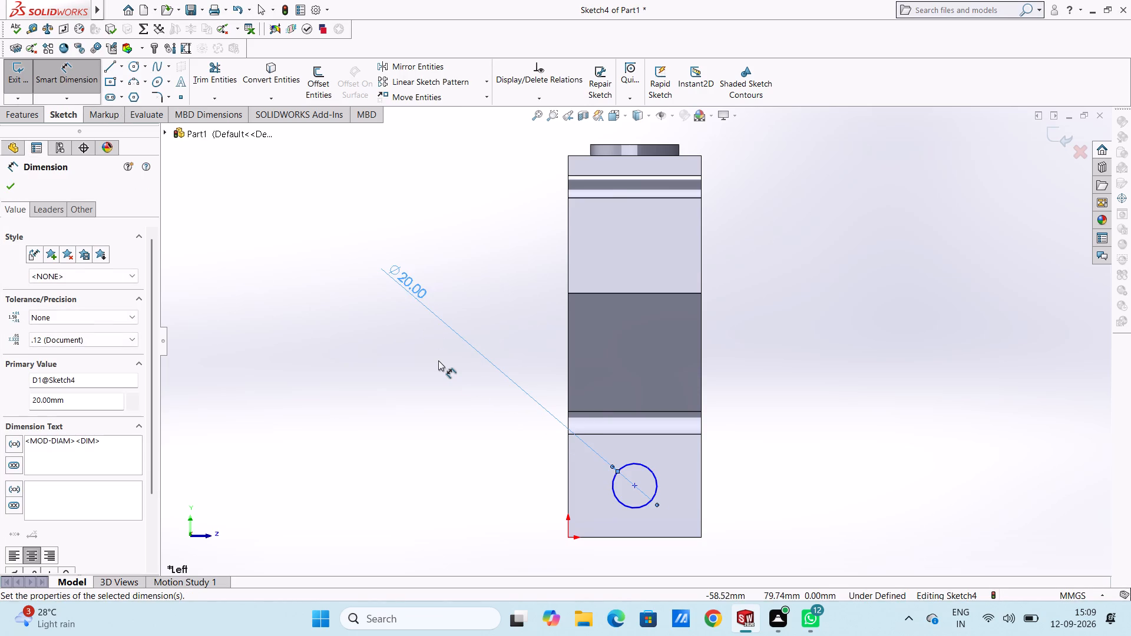
key(Escape)
Cut-extrude the circle through both lower legs as a blind cut 200 mm deep.
key(ctrl+7)
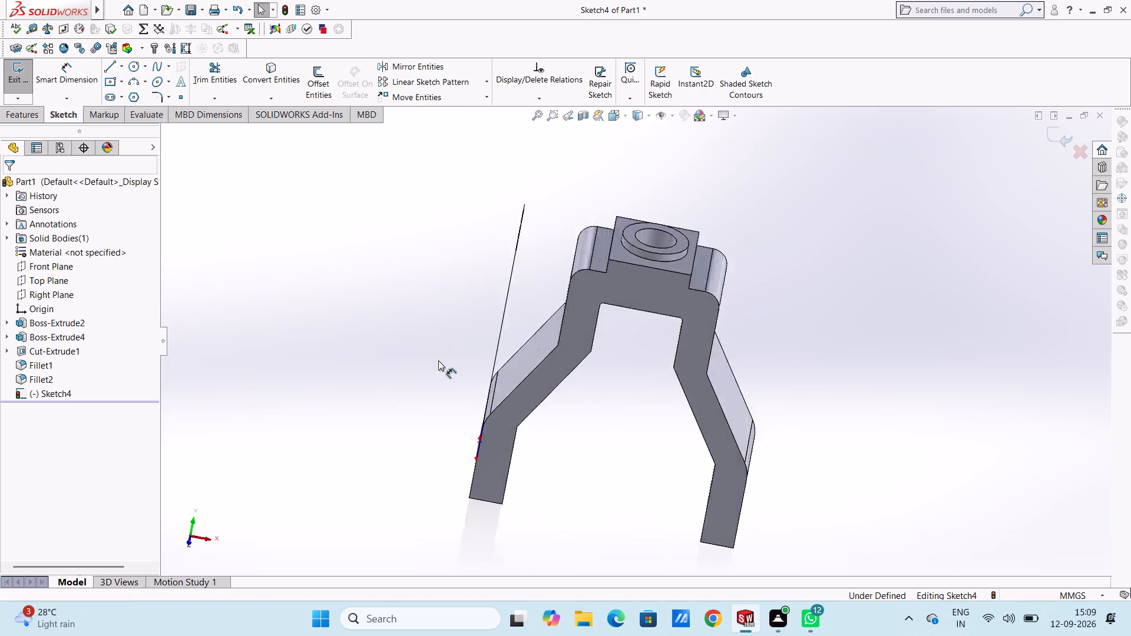
click(23, 115)
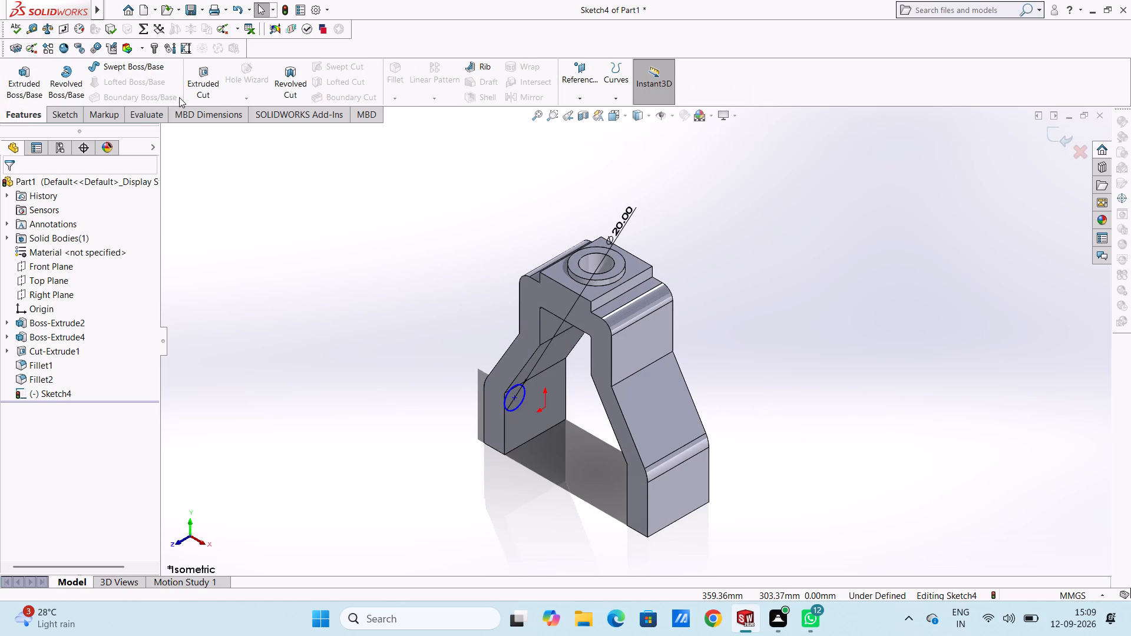
click(201, 88)
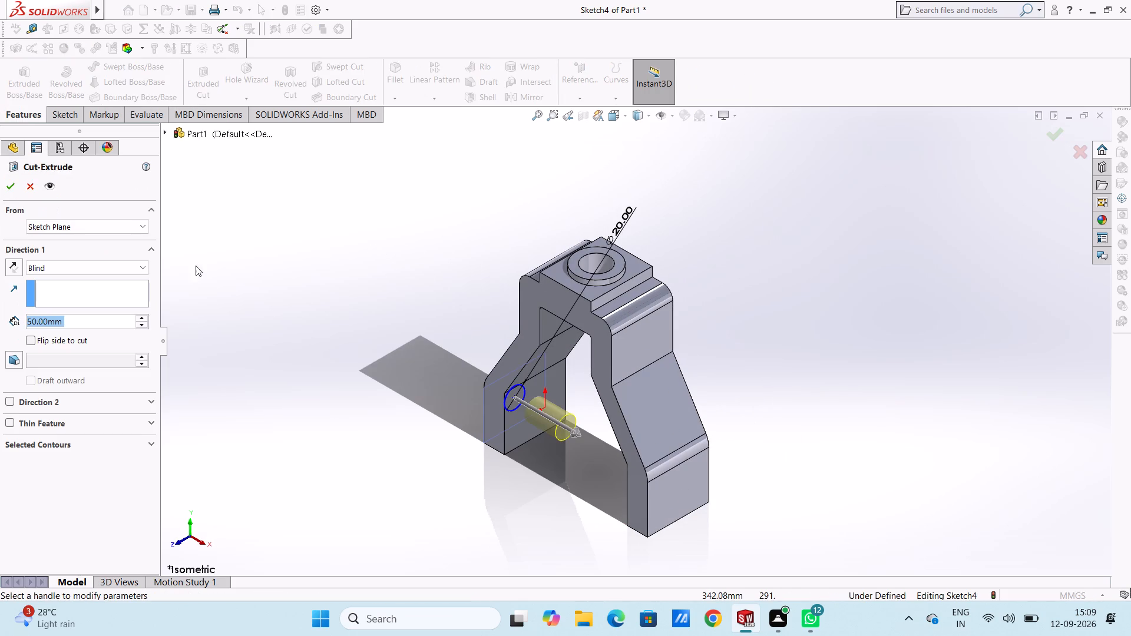
text(200)
key(Return)
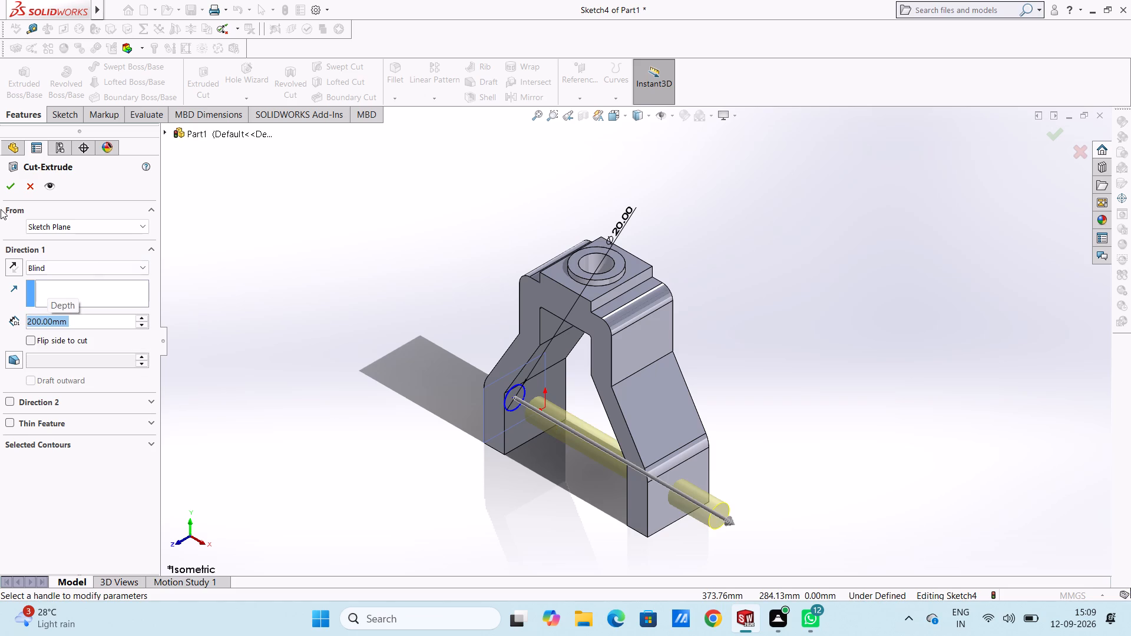
double_click(9, 191)
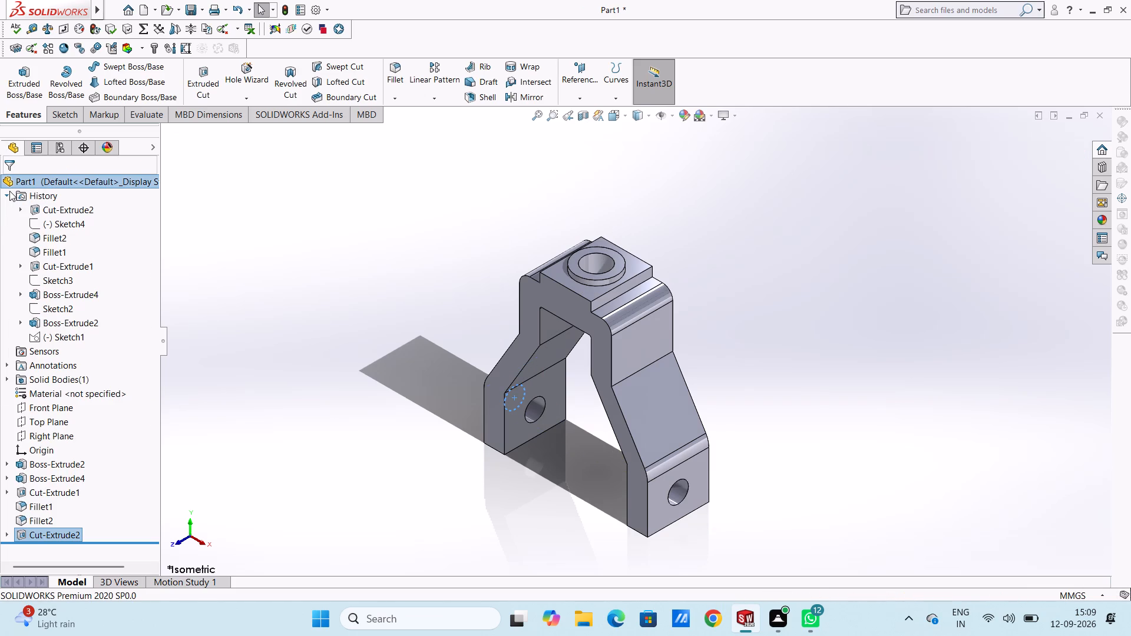
click(321, 267)
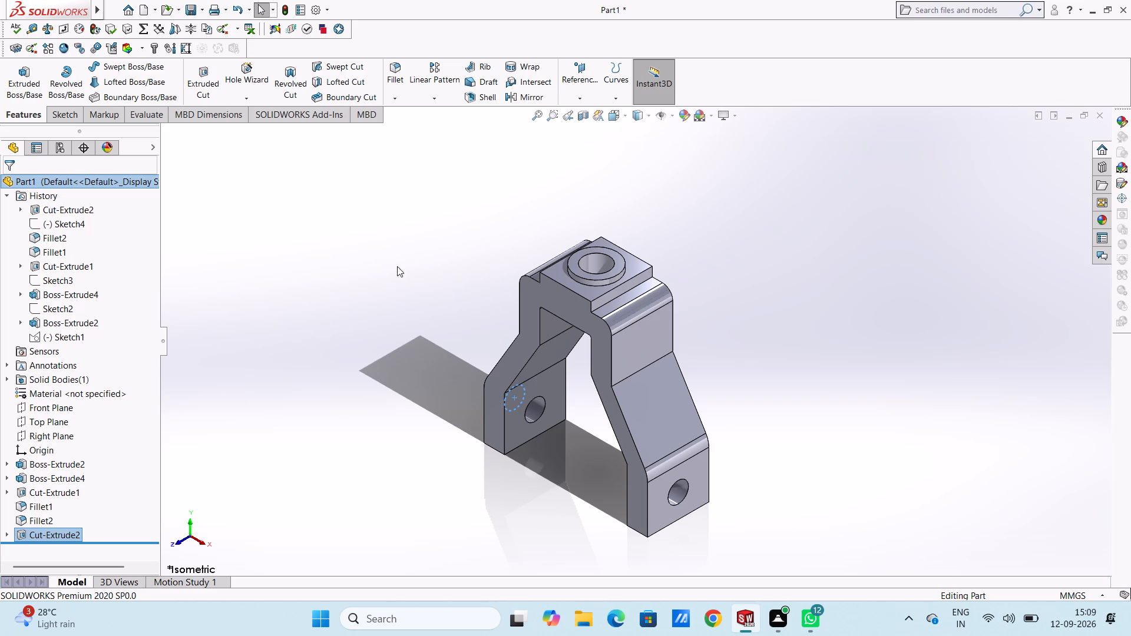
Create a reference plane parallel to the Right Plane at a 25 mm offset.
key(ctrl+1)
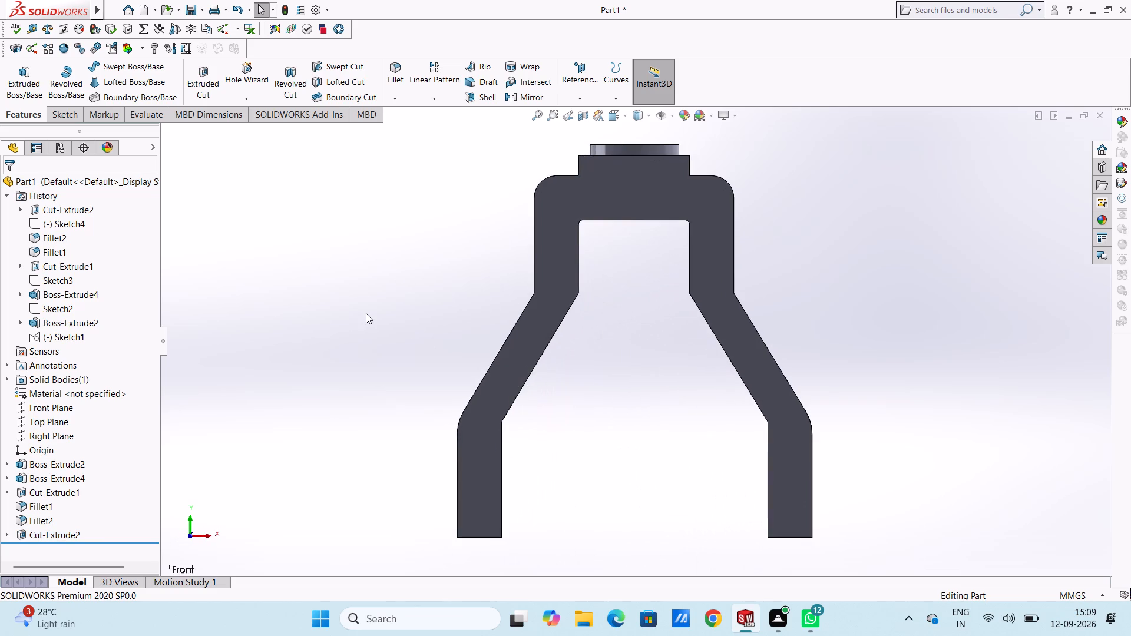
click(575, 77)
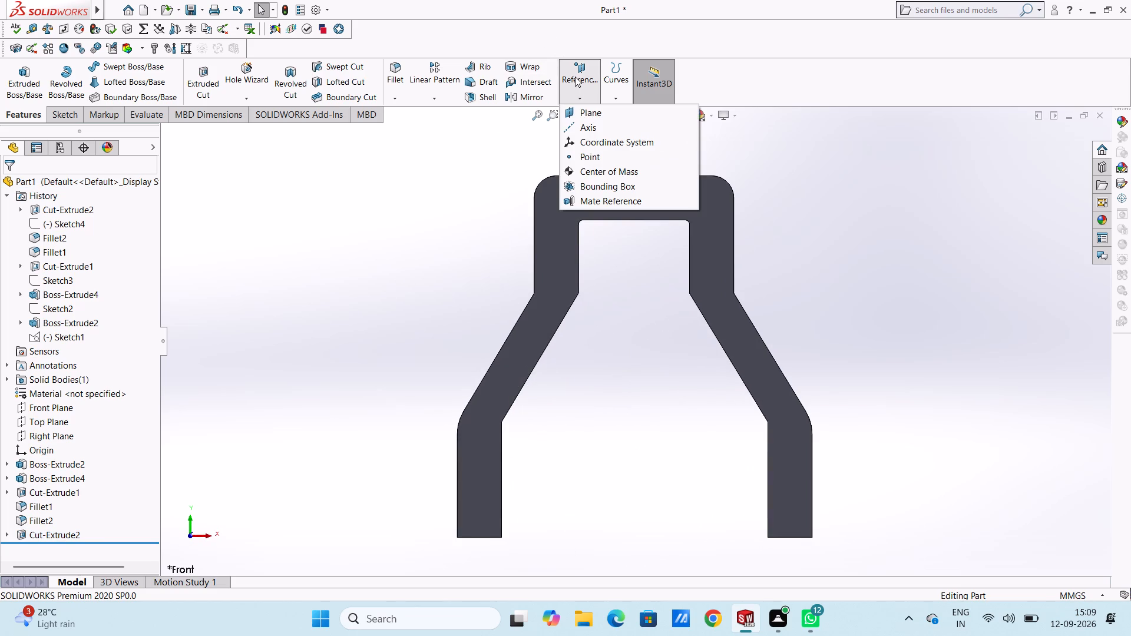
click(584, 110)
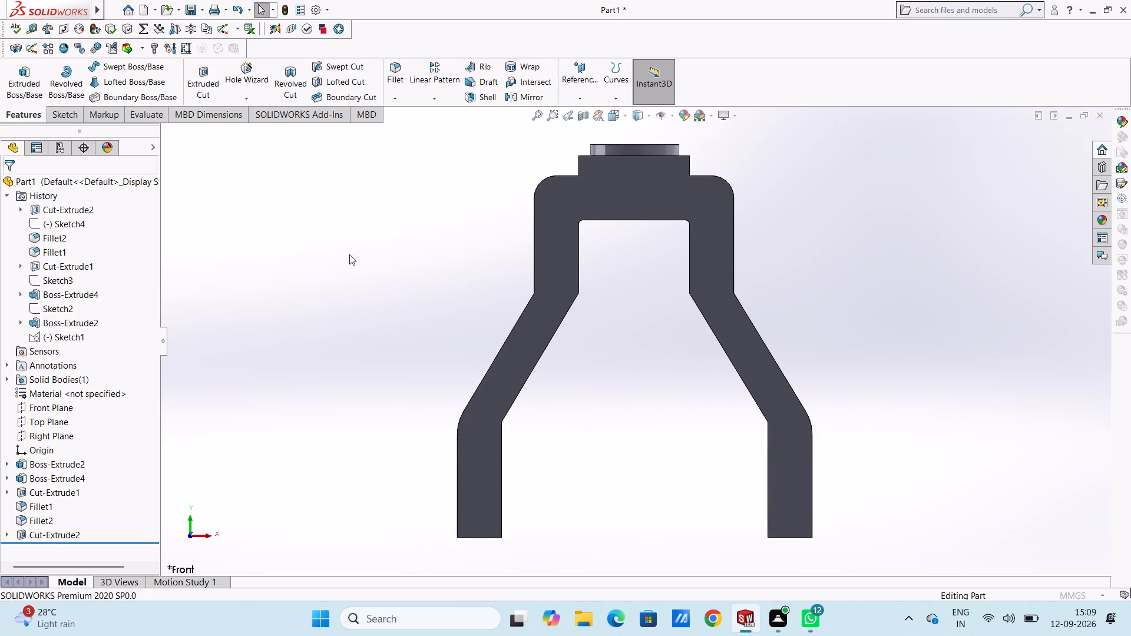
click(166, 135)
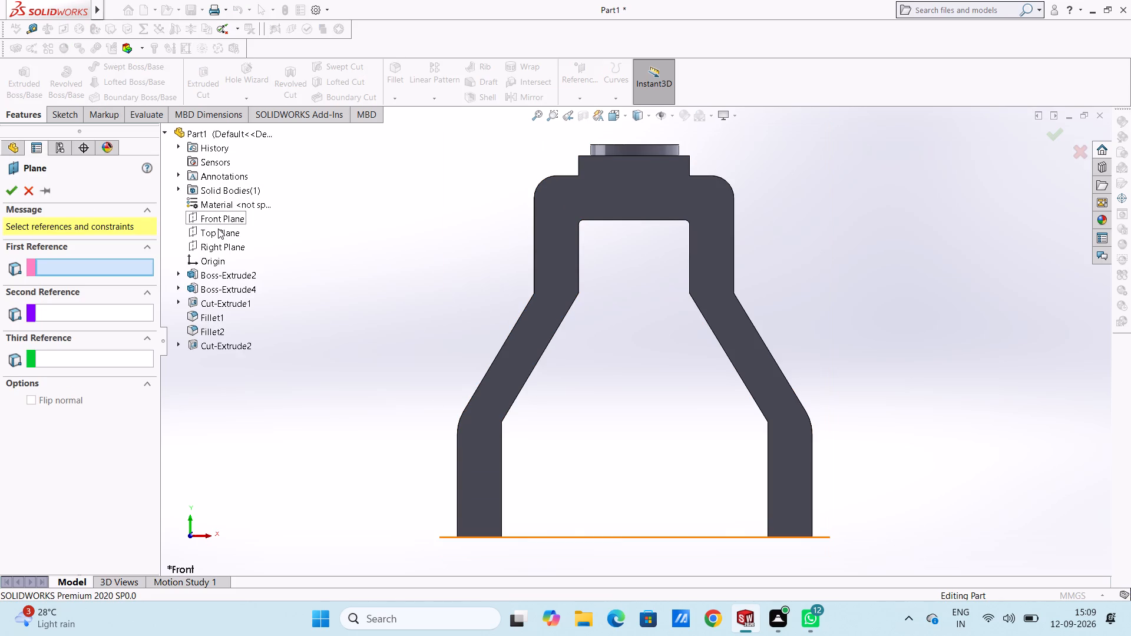
click(221, 247)
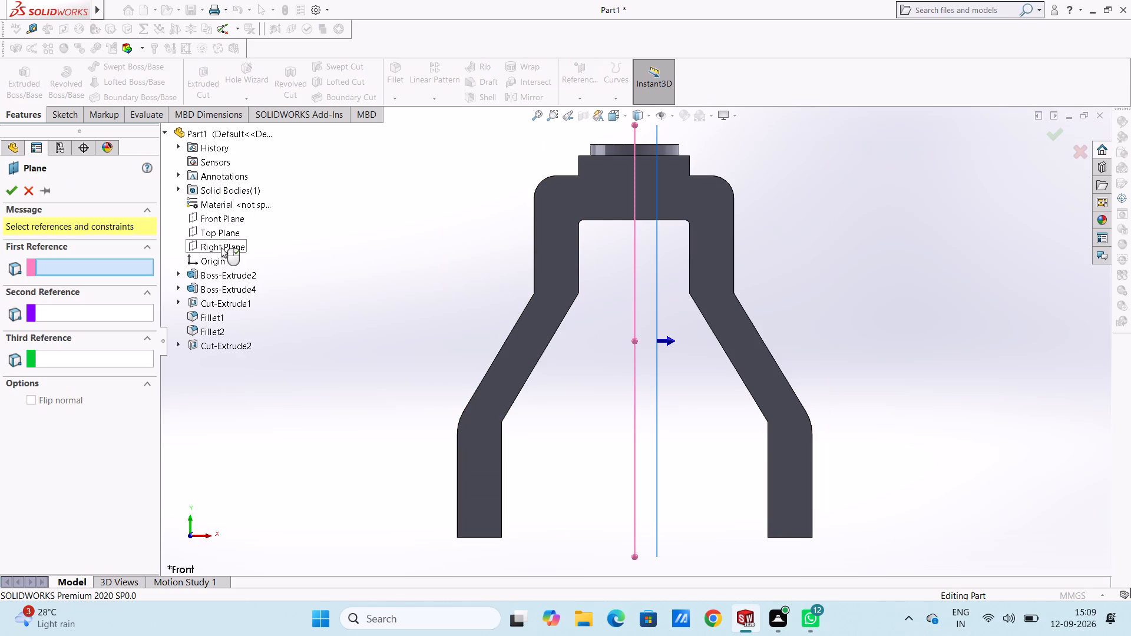
ctrl+scroll(221, 247, up, 2)
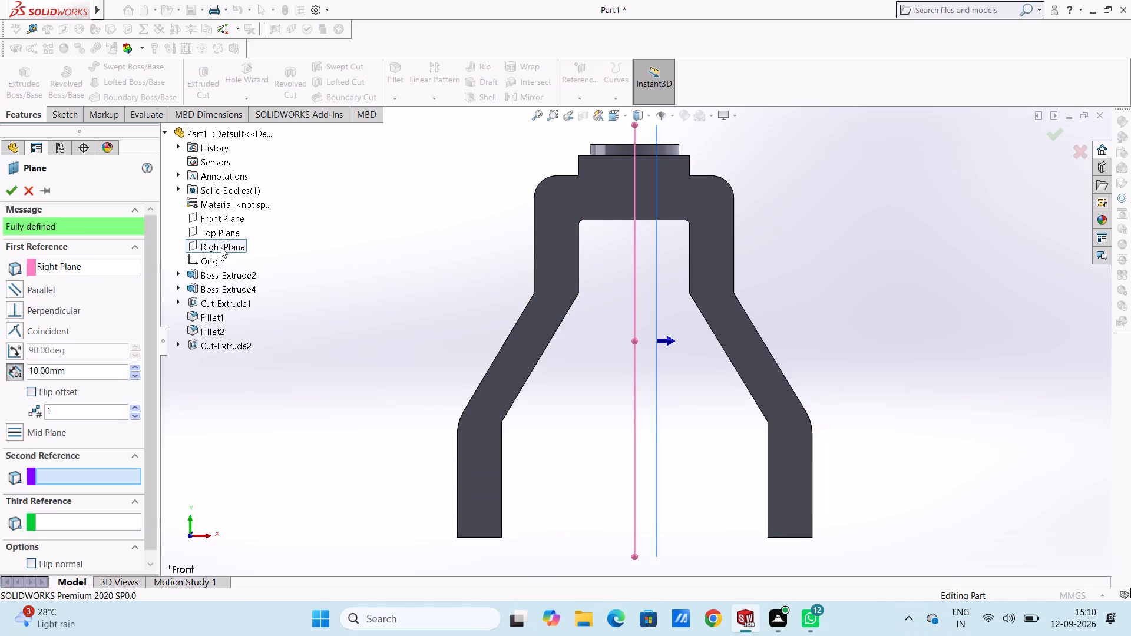
ctrl+scroll(353, 274, up, 3)
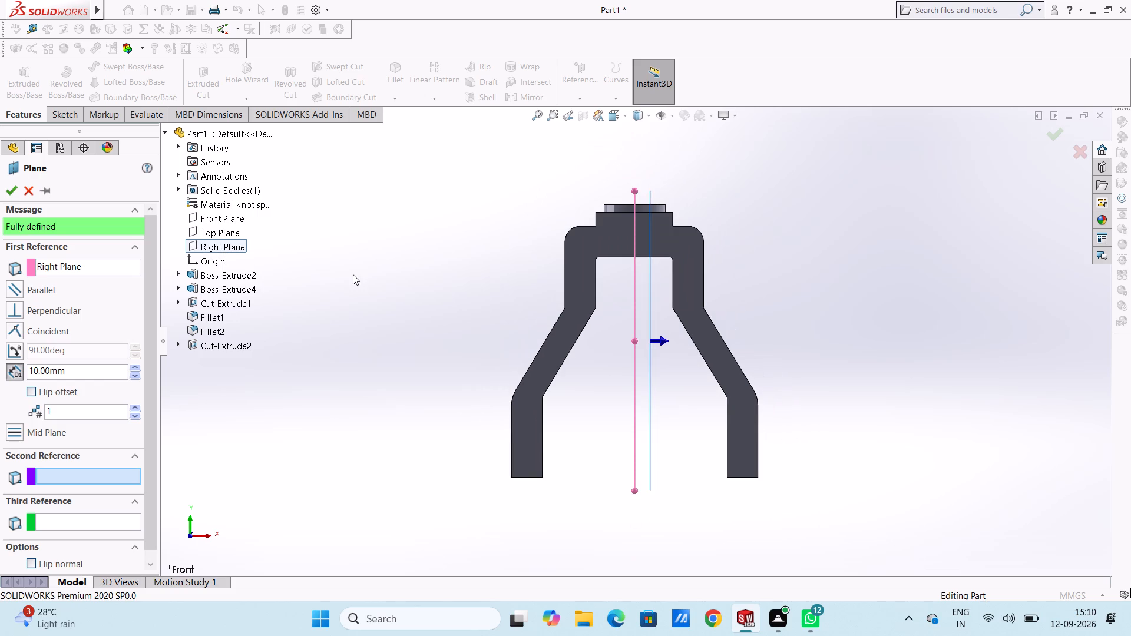
double_click(72, 369)
text(25)
key(Return)
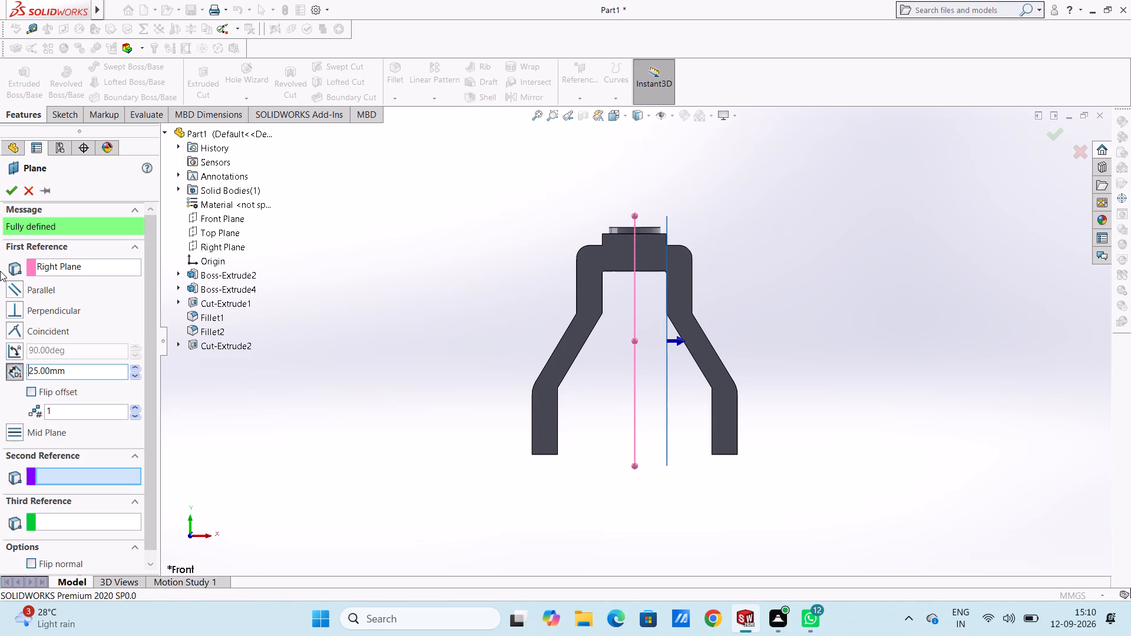
click(12, 192)
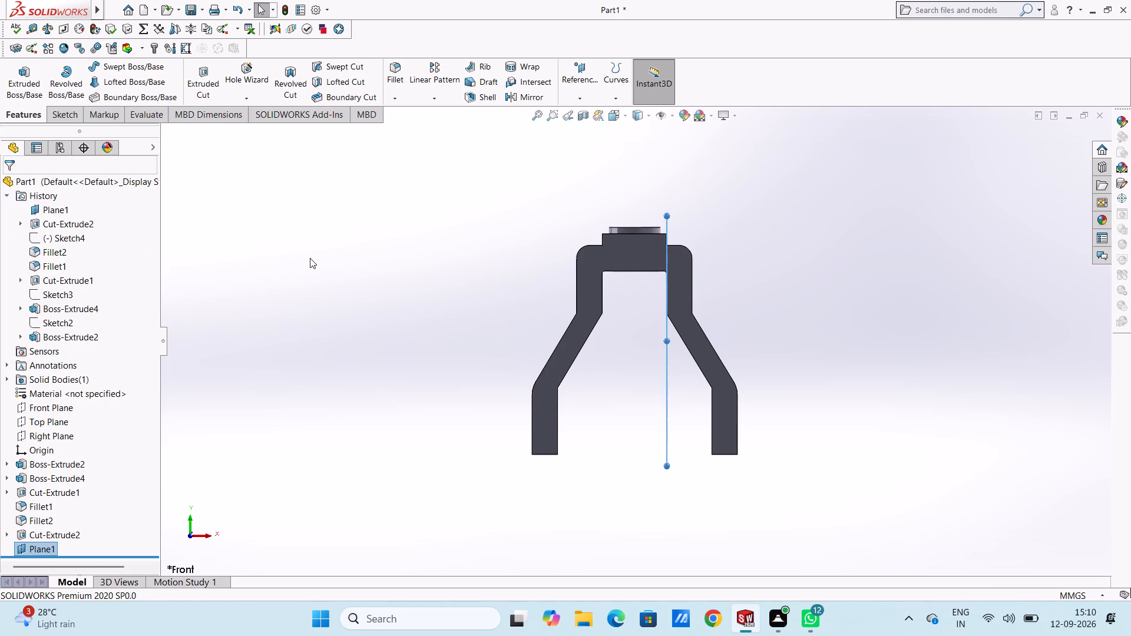
Sketch a 15 mm radius circle on the new offset plane, centred across the bracket's width and about 130.5 mm above the base.
key(ctrl+4)
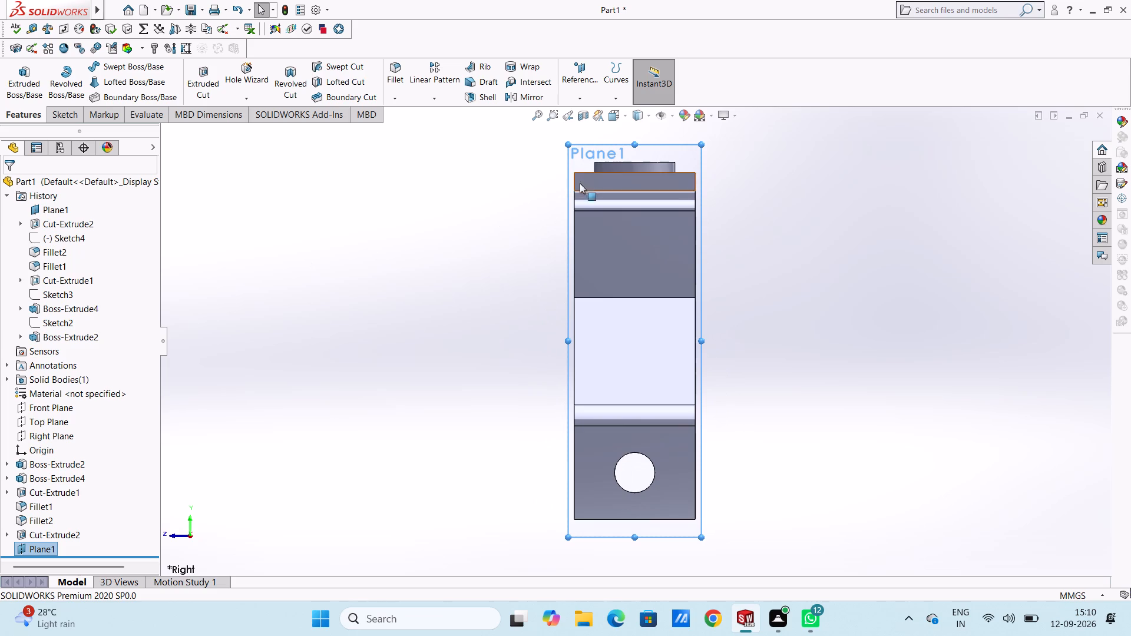
click(580, 161)
click(630, 128)
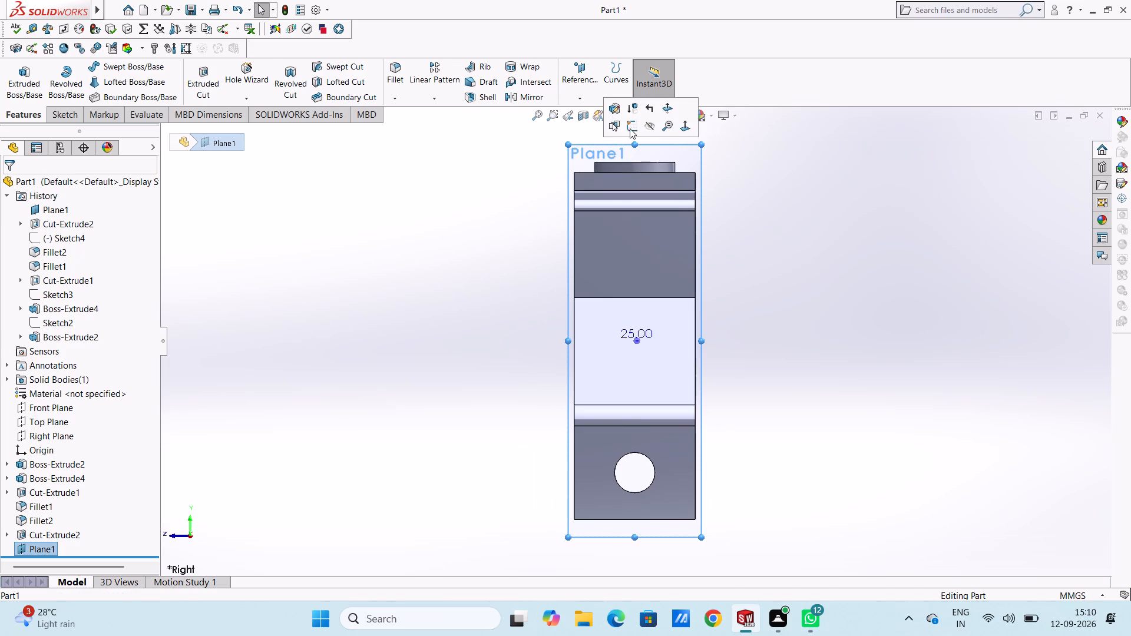
click(405, 314)
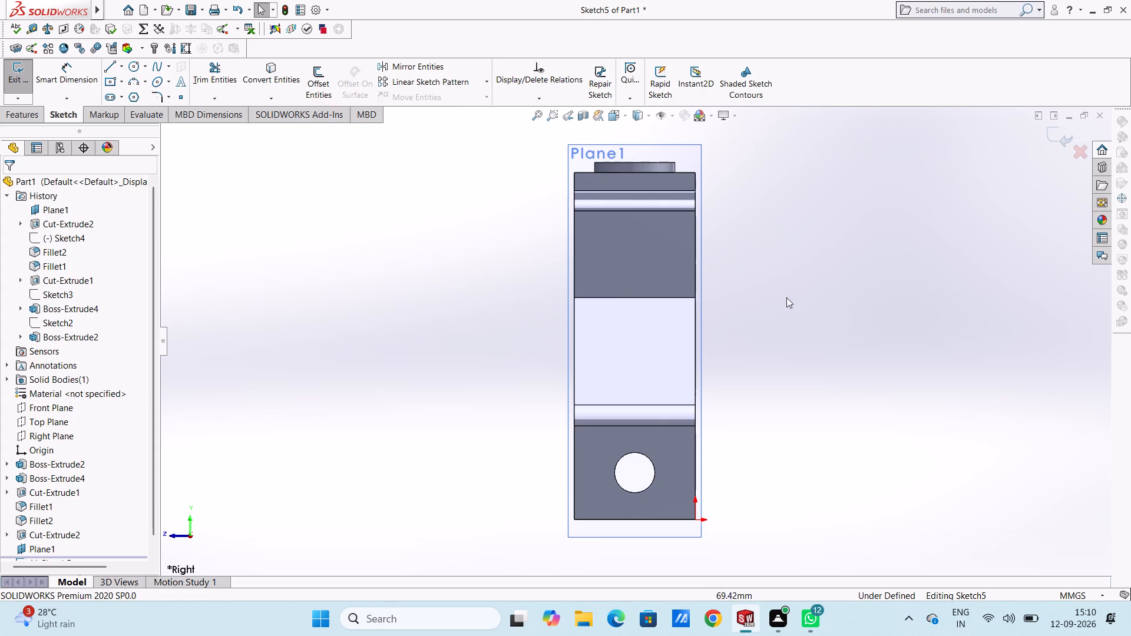
click(134, 69)
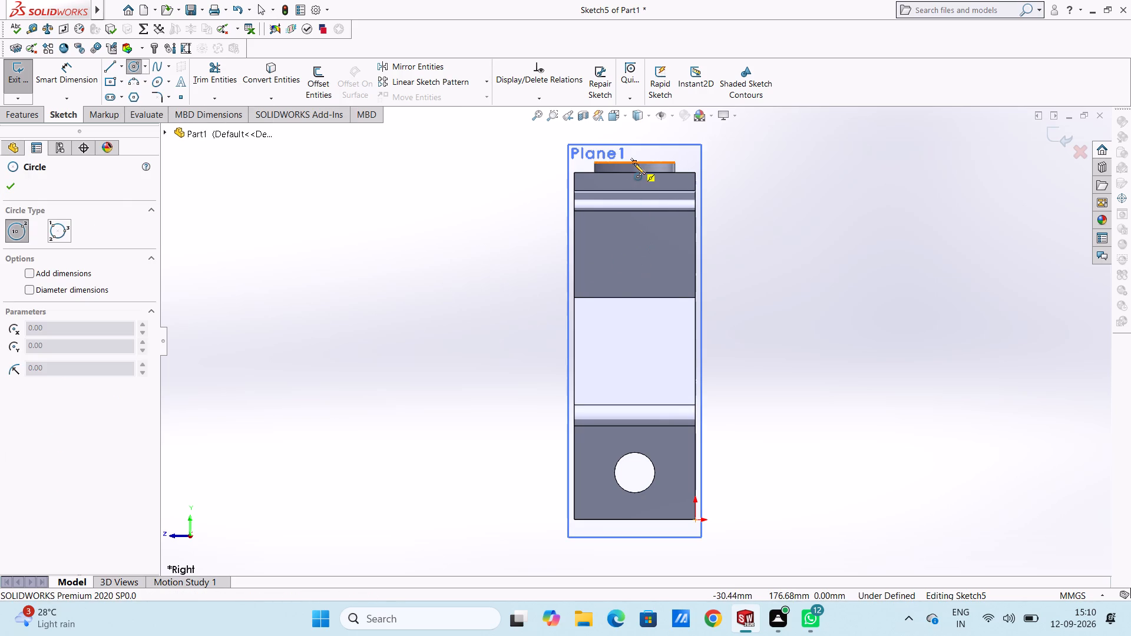
click(634, 256)
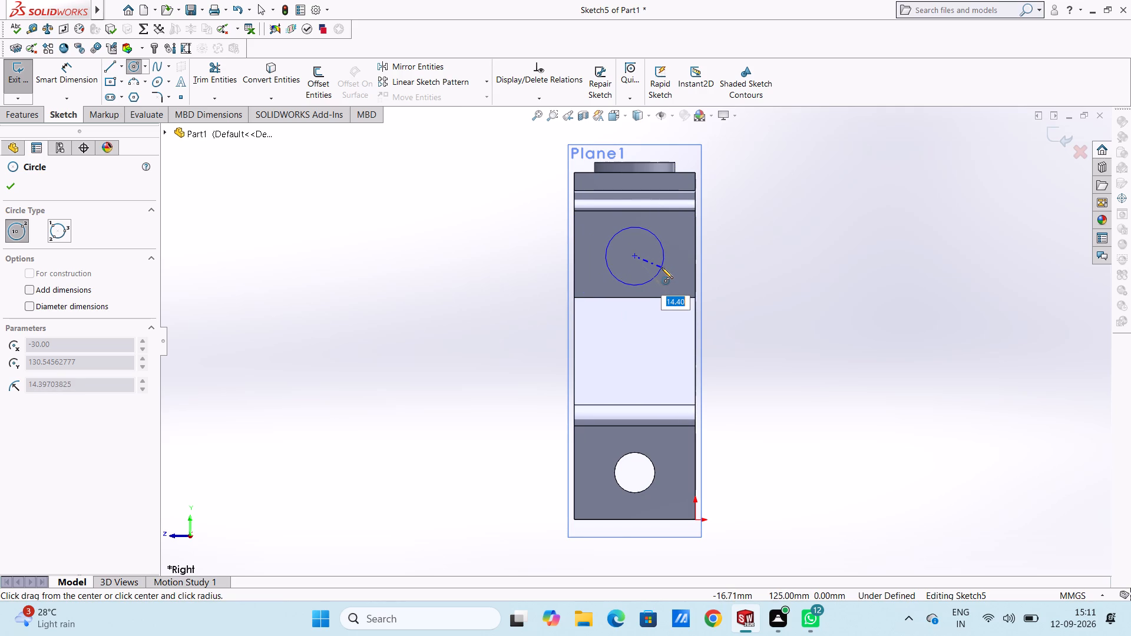
text(15)
key(Return)
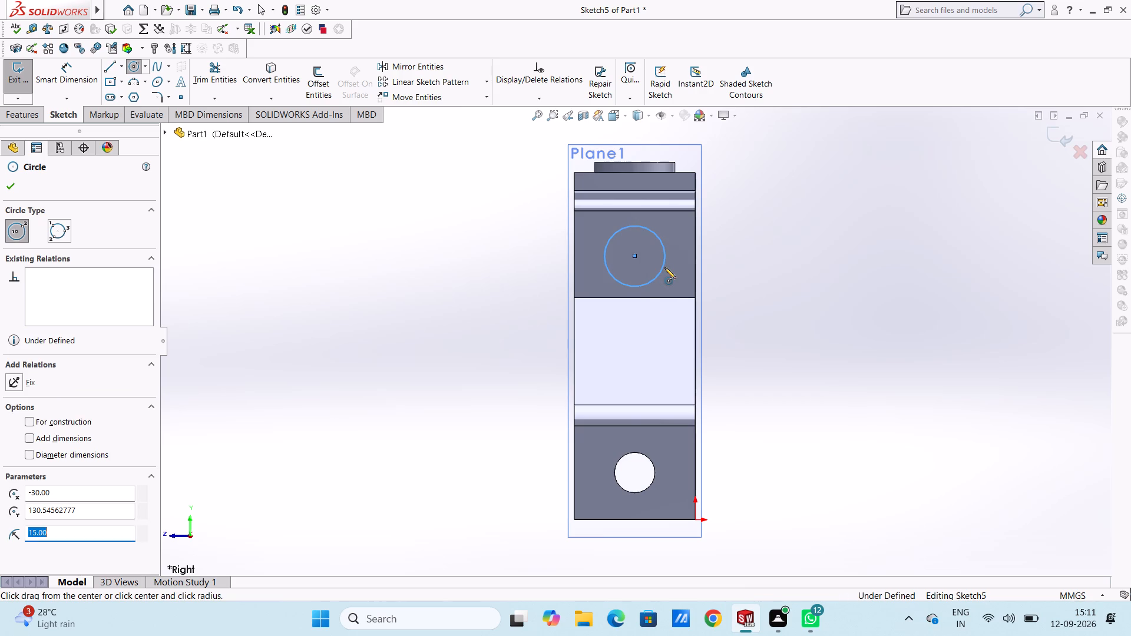
Sketch a 7.5 mm radius circle concentric with the existing circle on the offset plane.
click(634, 257)
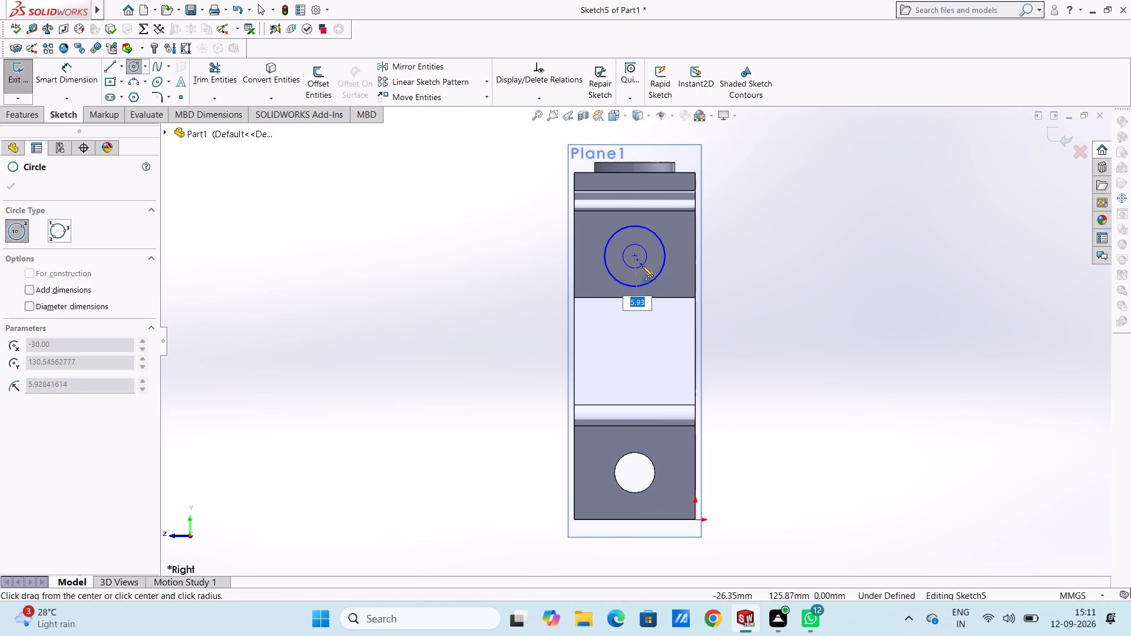
key(7)
text(.5)
key(Return)
key(Escape)
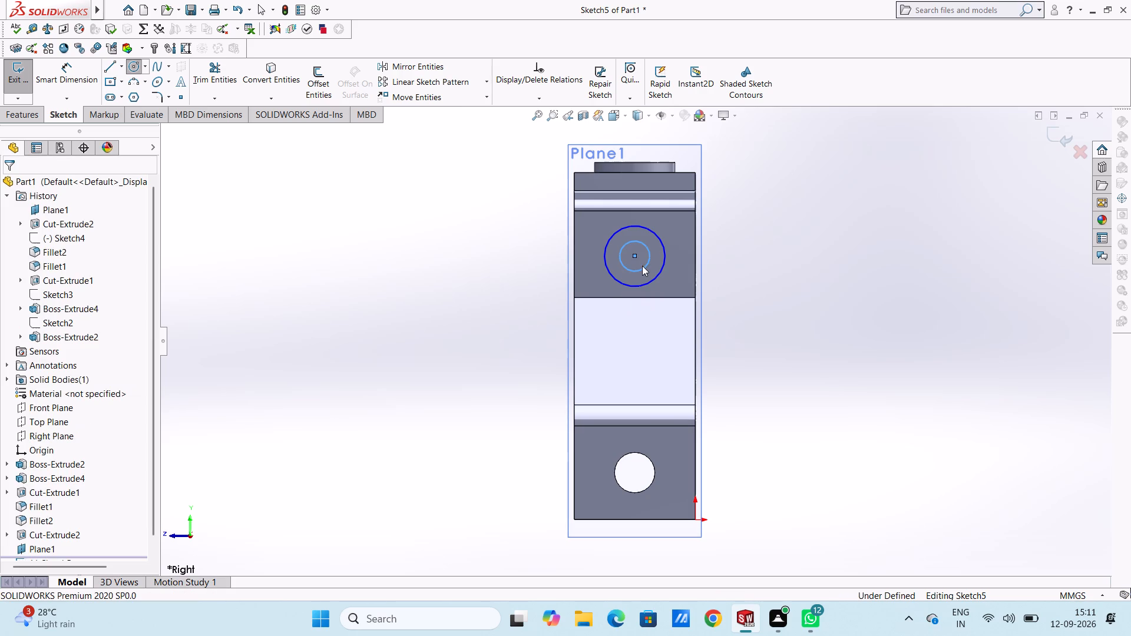
key(Escape)
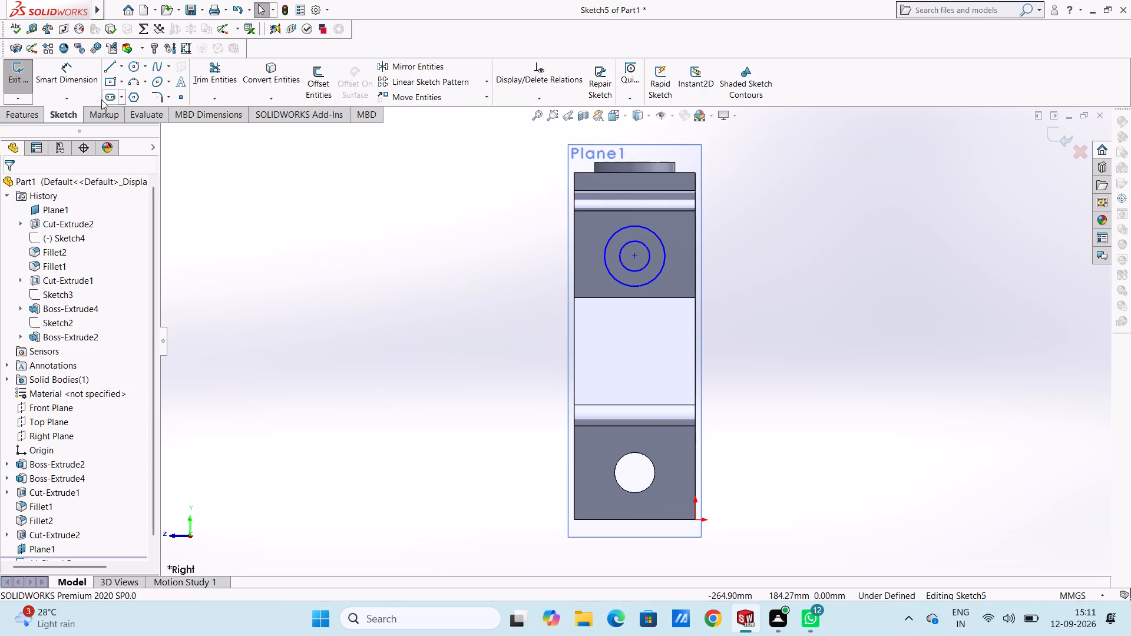
Dimension the circles' centre 15 mm above the lower edge of the upper dark face, and change that distance to 10 mm.
click(85, 74)
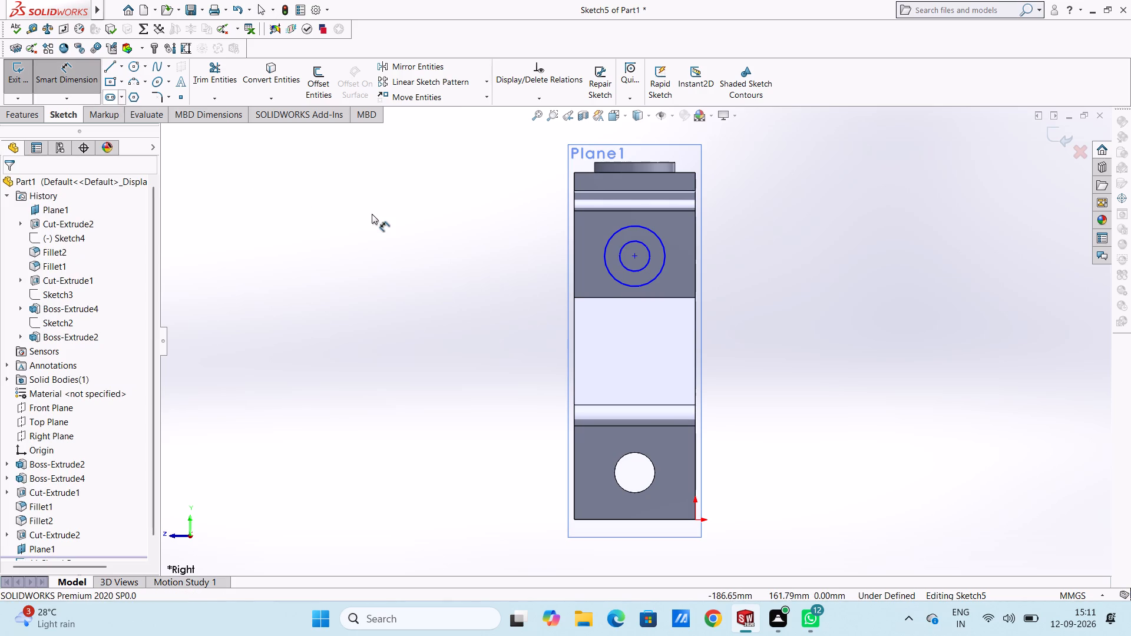
click(636, 253)
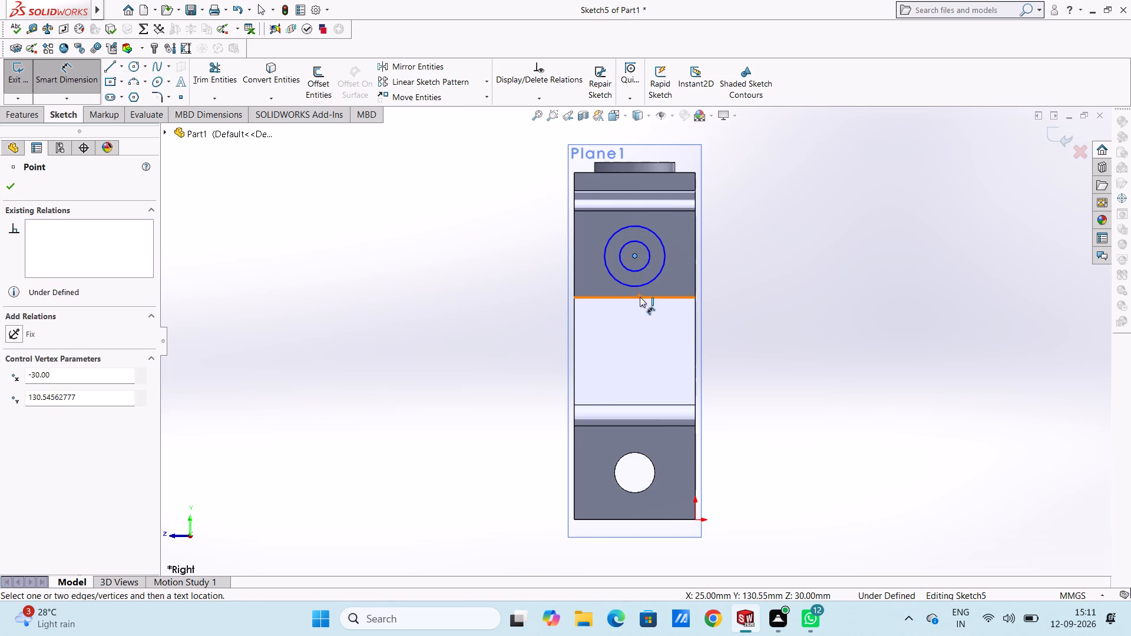
click(640, 297)
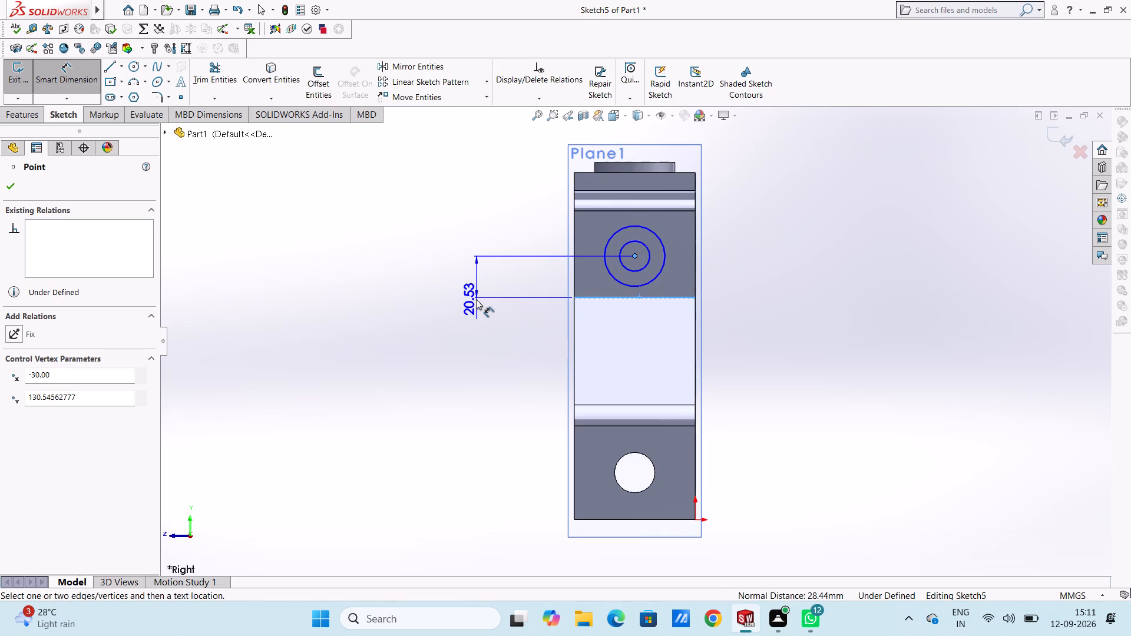
click(476, 299)
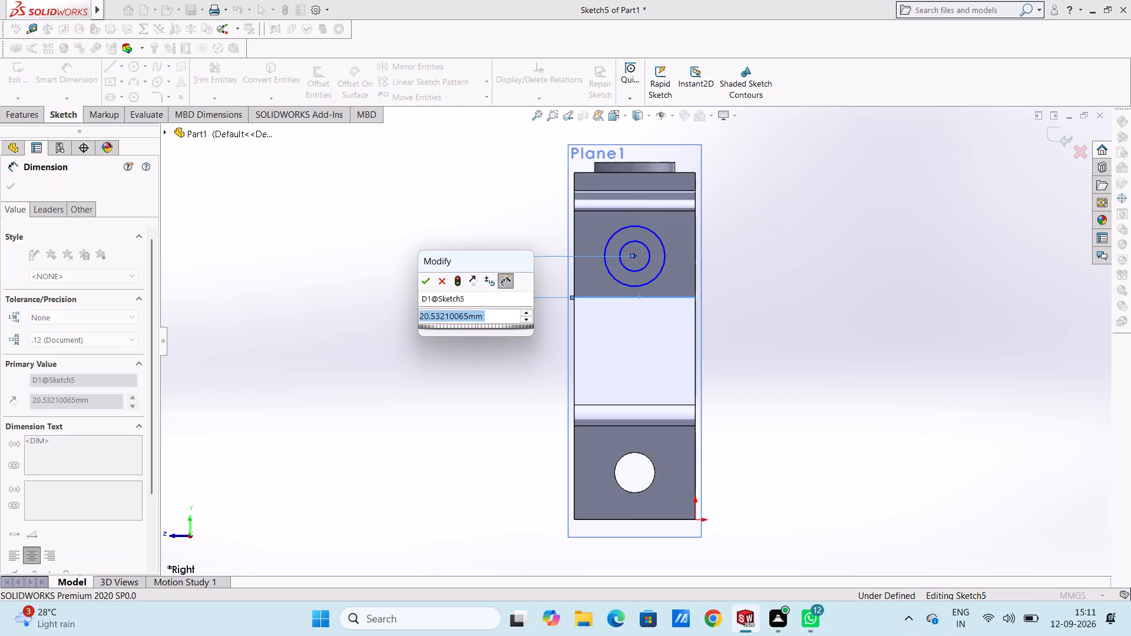
text(15)
key(Return)
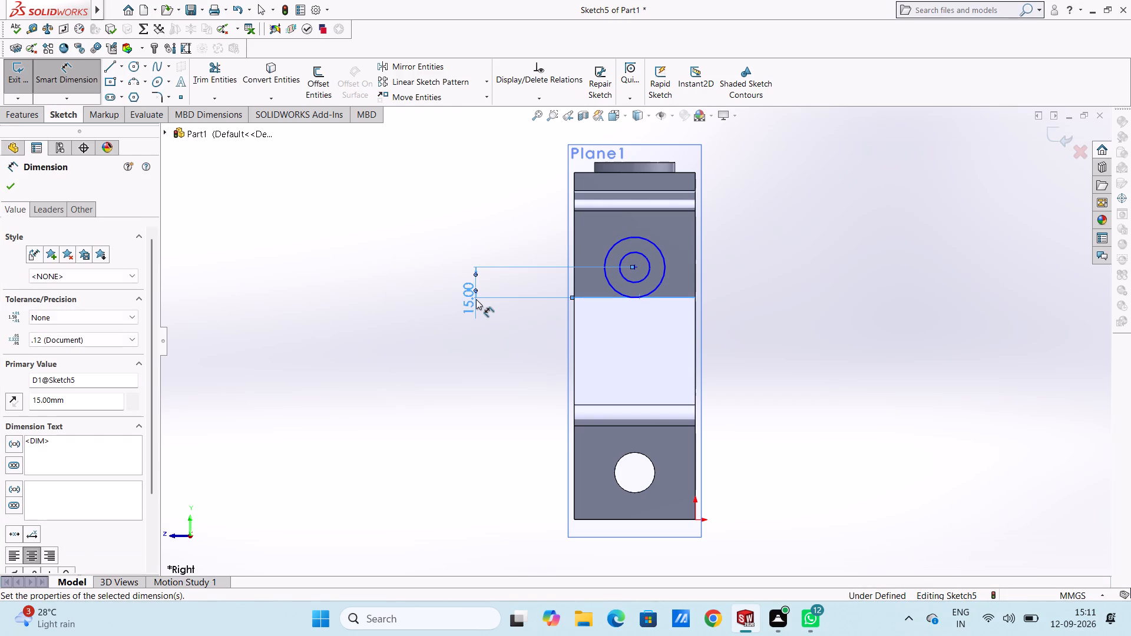
double_click(476, 299)
text(10)
key(Return)
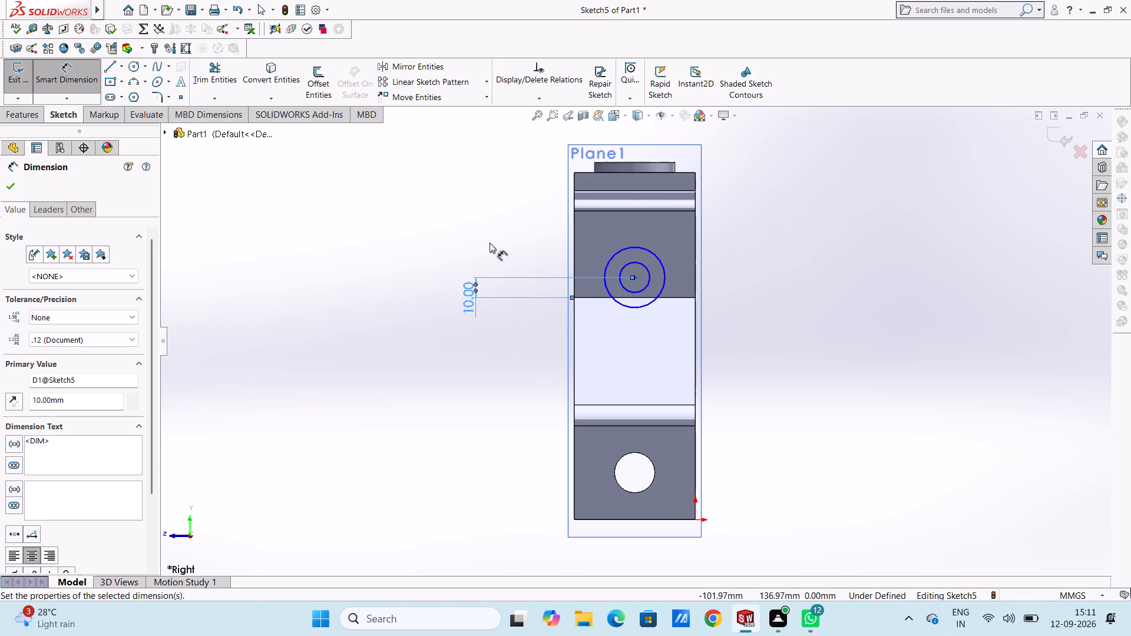
click(490, 243)
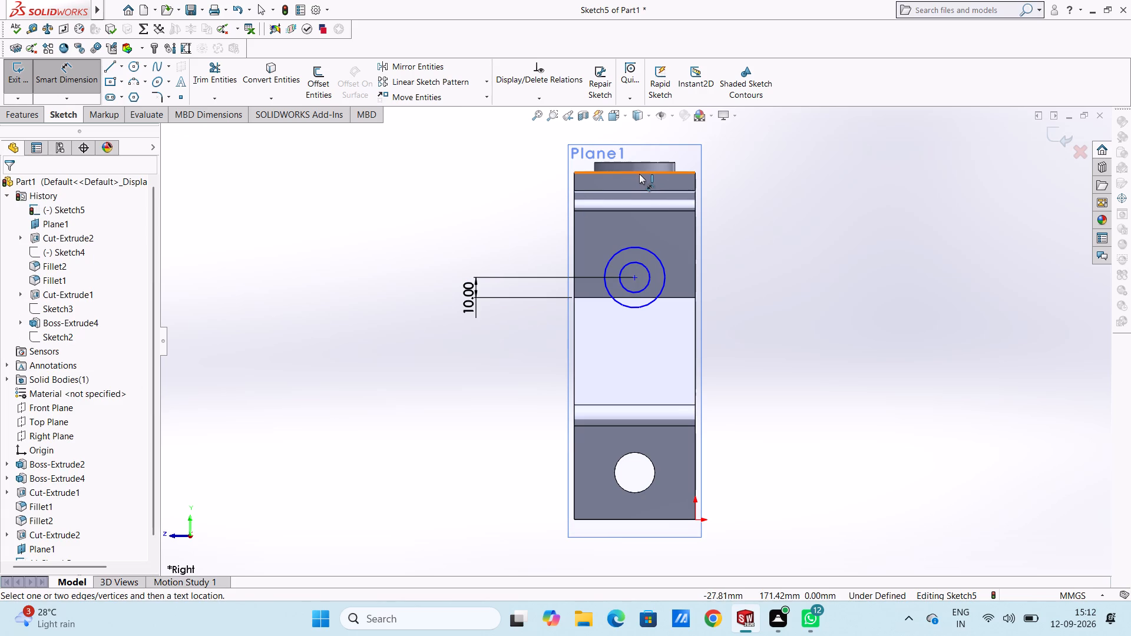
Dimension the circles' centre from the midpoint of the bracket's top edge and set the distance to 52 mm.
click(636, 174)
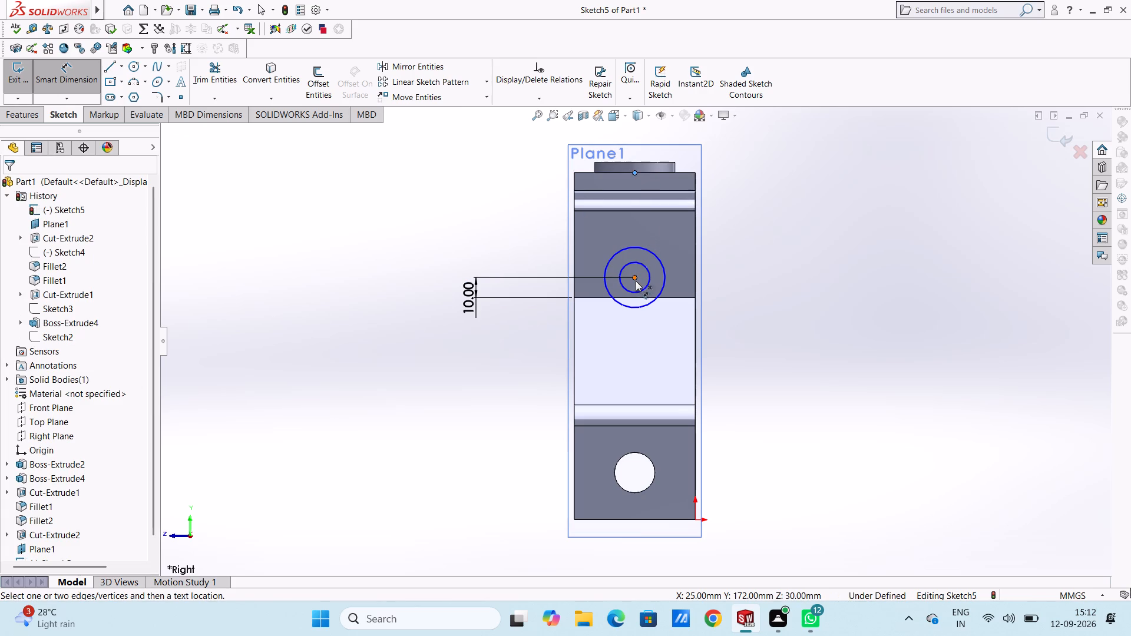
click(636, 276)
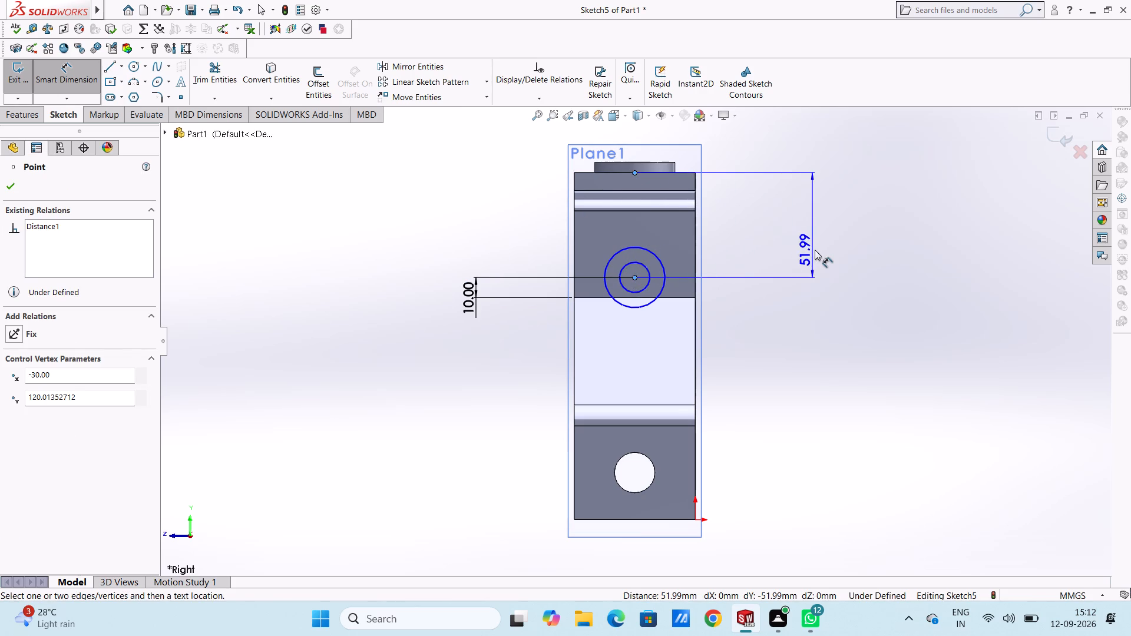
click(847, 246)
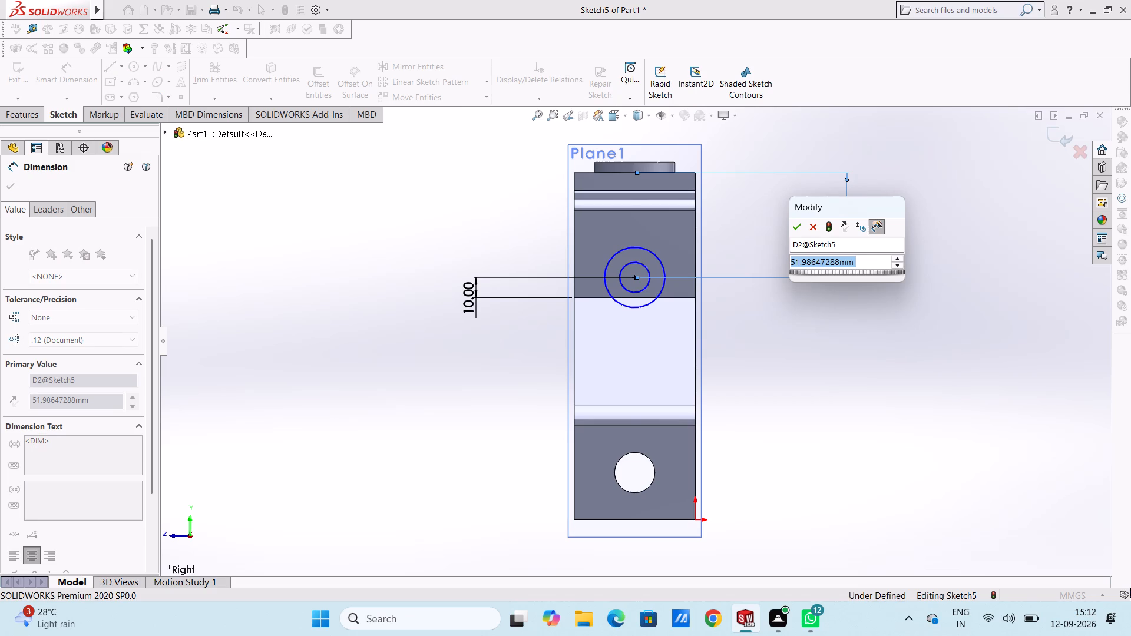
text(52)
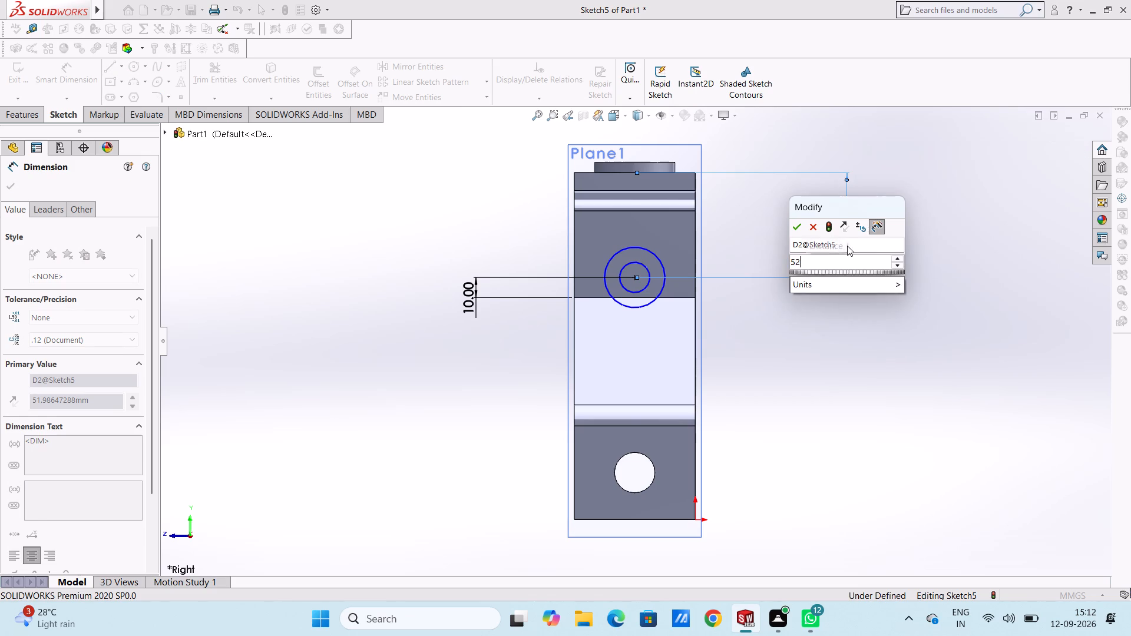
key(Return)
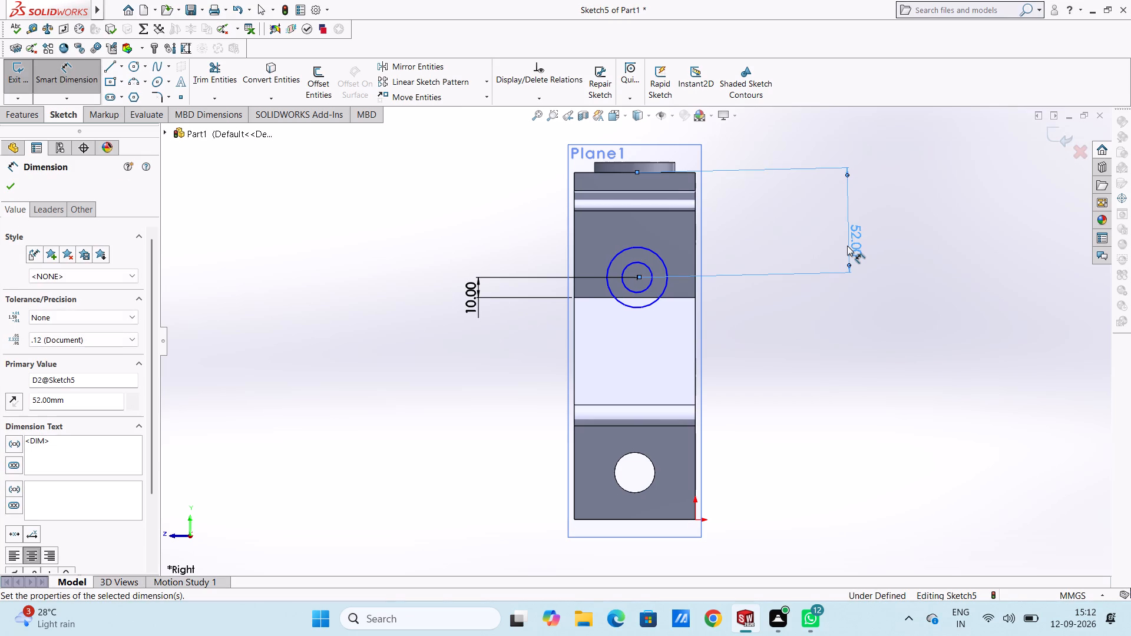
click(723, 245)
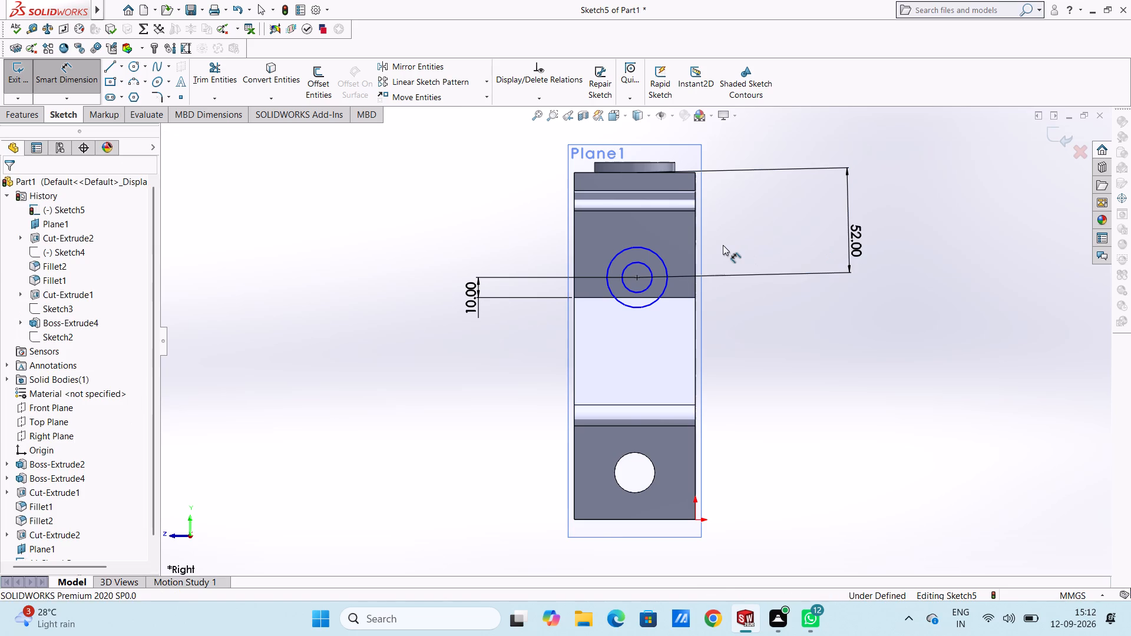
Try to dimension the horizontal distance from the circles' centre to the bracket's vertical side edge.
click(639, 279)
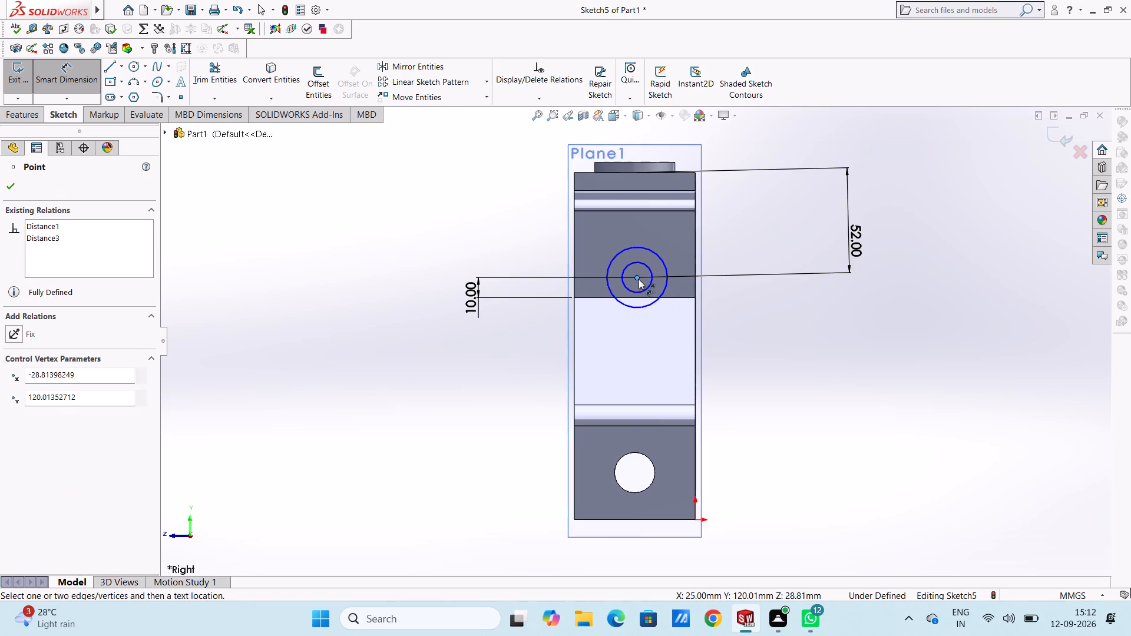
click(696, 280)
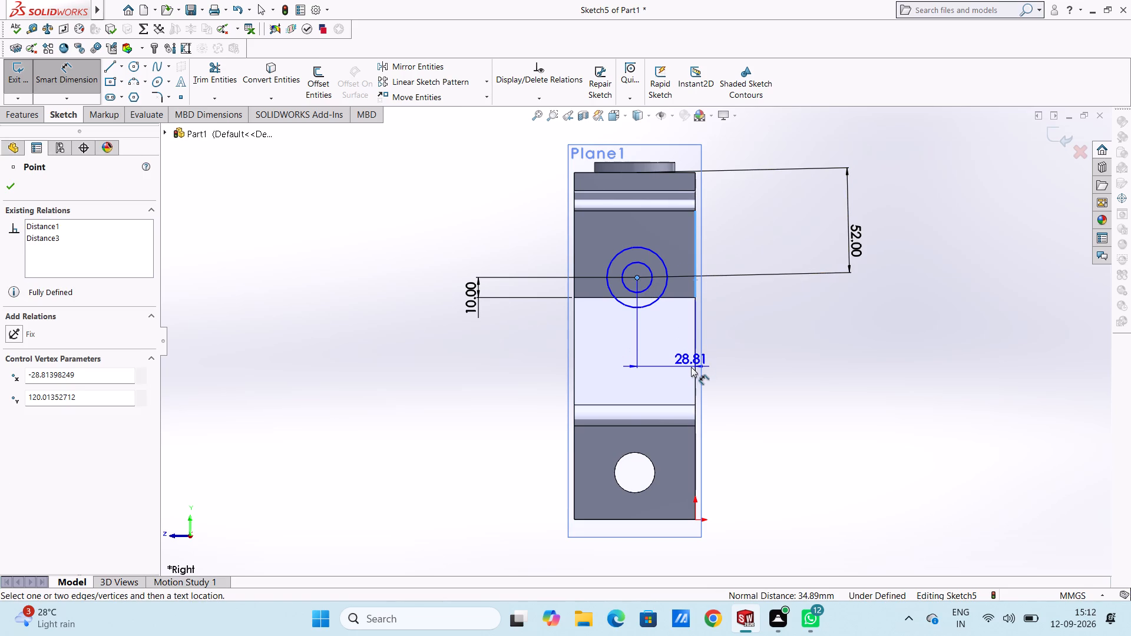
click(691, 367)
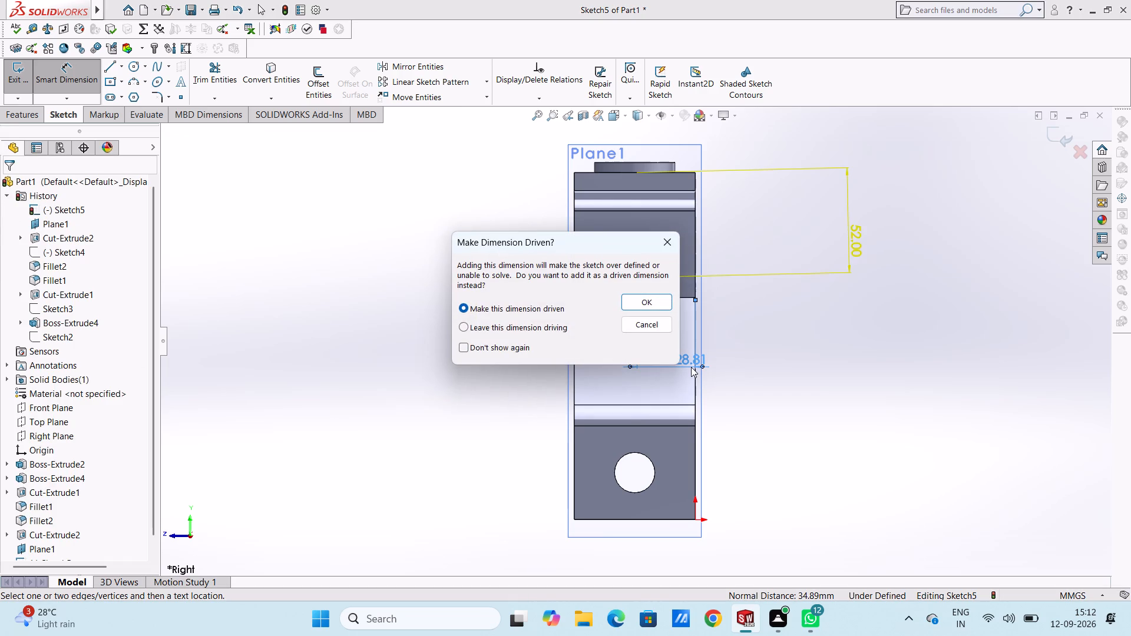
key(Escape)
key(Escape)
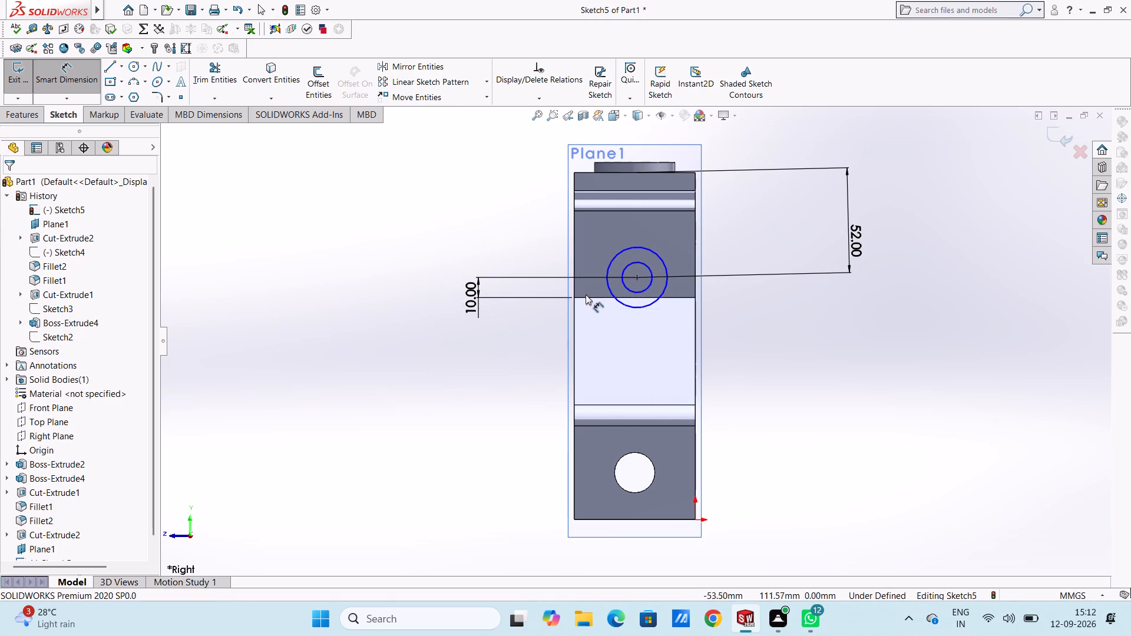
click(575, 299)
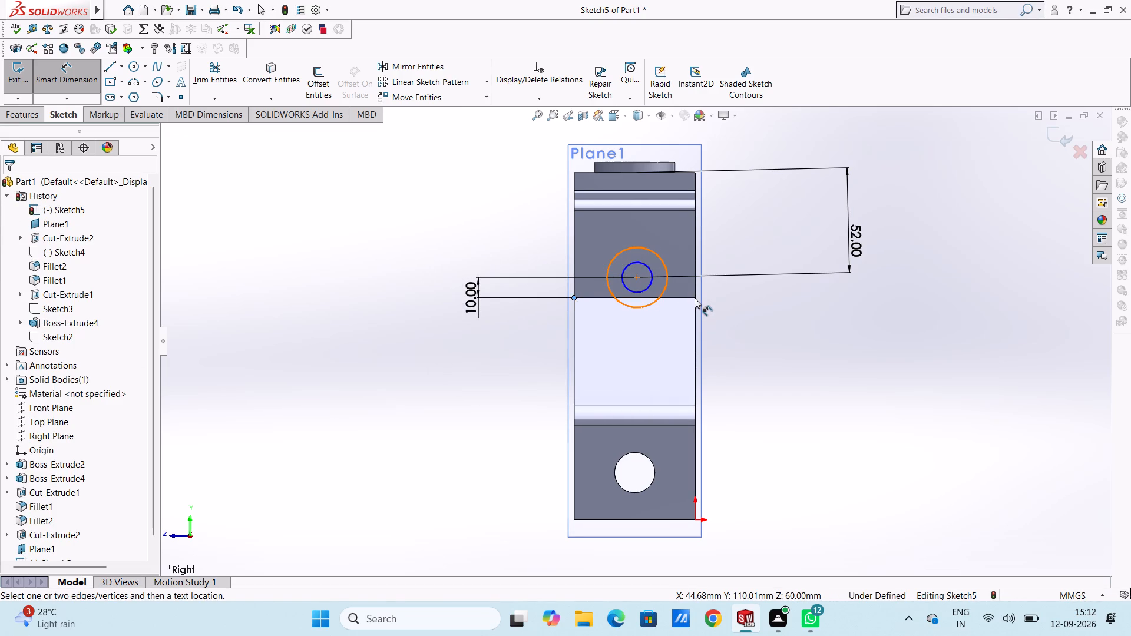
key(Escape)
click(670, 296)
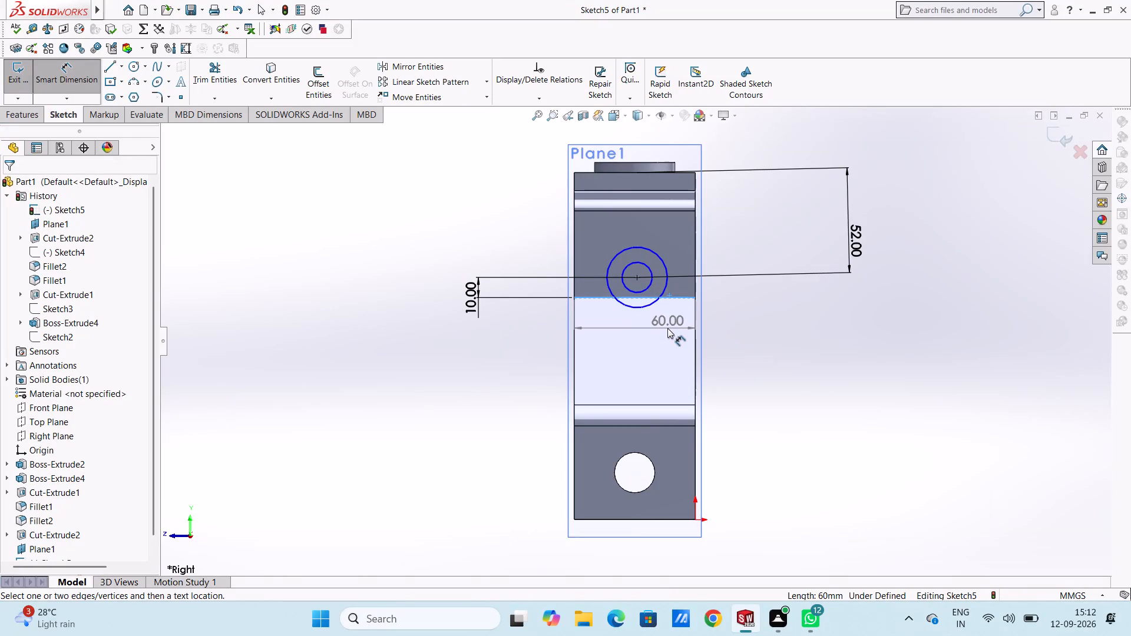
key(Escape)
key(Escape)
Delete the 52 mm dimension, and undo both the deletion and the dimension's last value change.
click(855, 236)
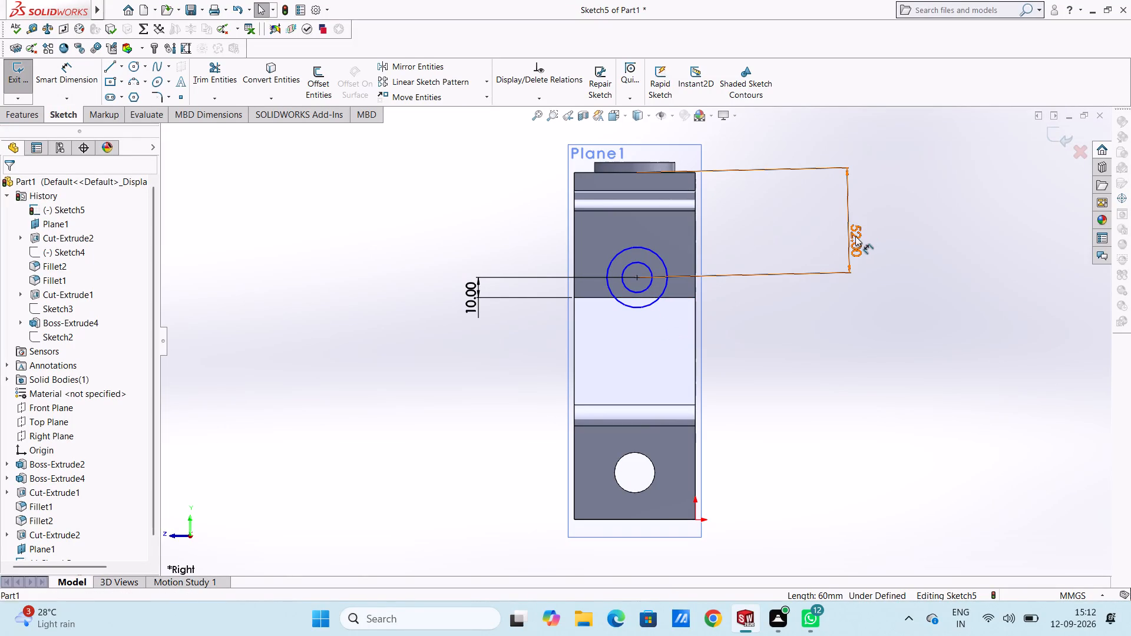
key(Delete)
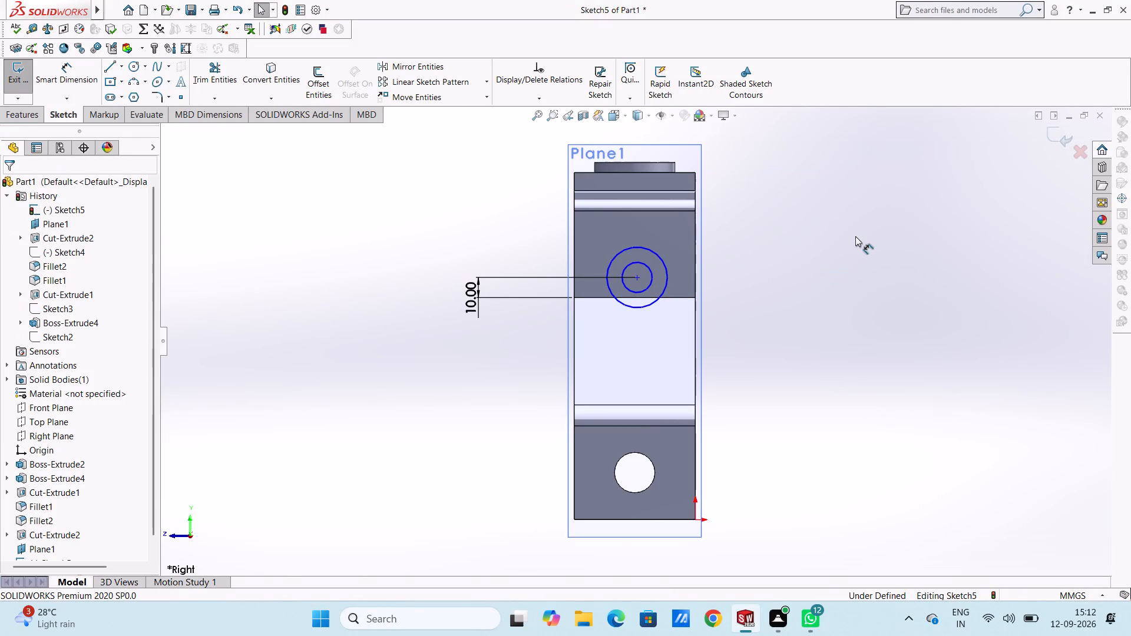
key(ctrl+z)
key(ctrl+z)
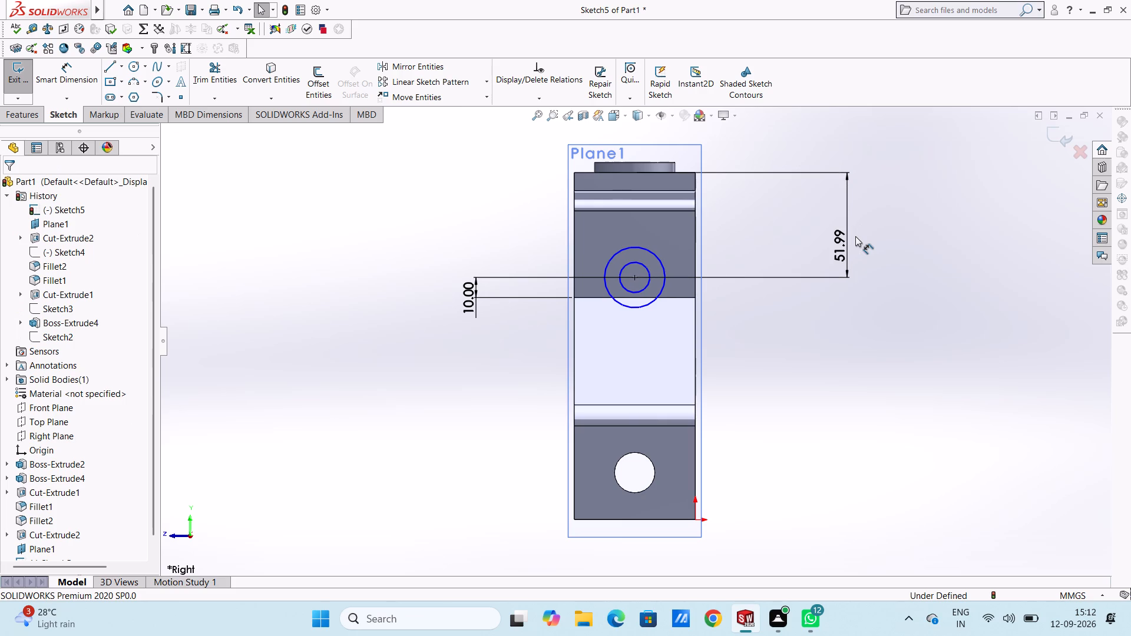
key(Escape)
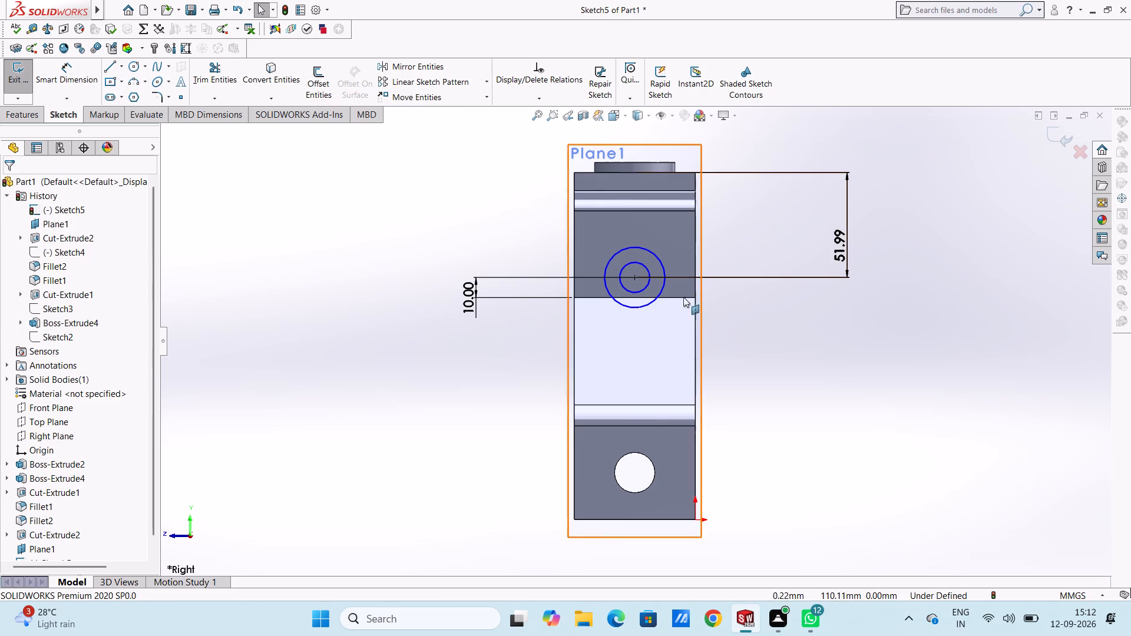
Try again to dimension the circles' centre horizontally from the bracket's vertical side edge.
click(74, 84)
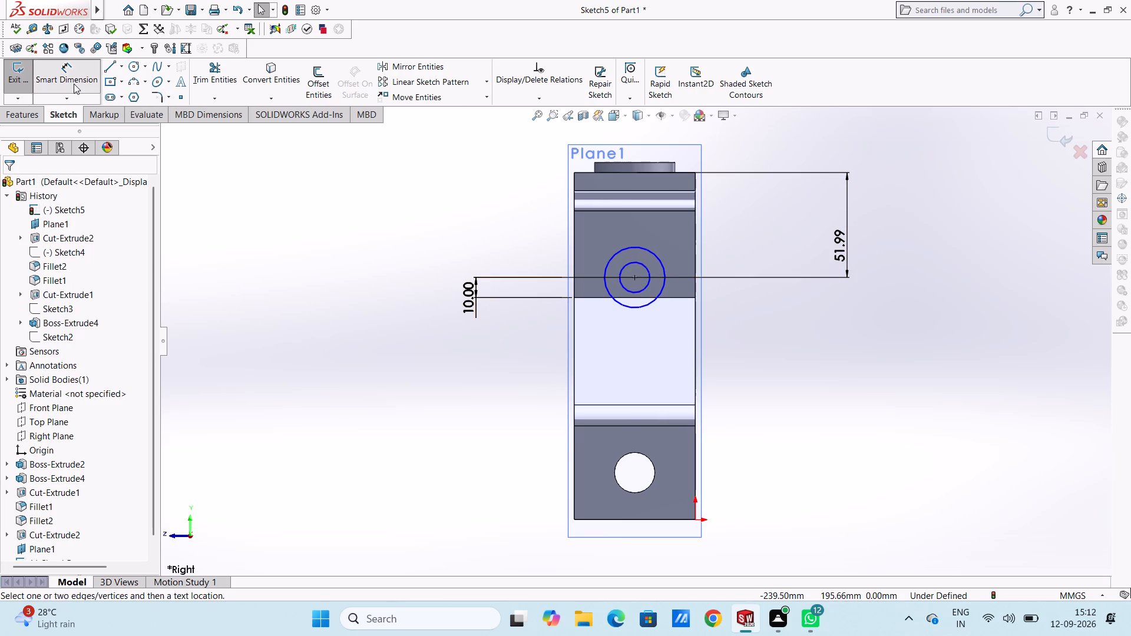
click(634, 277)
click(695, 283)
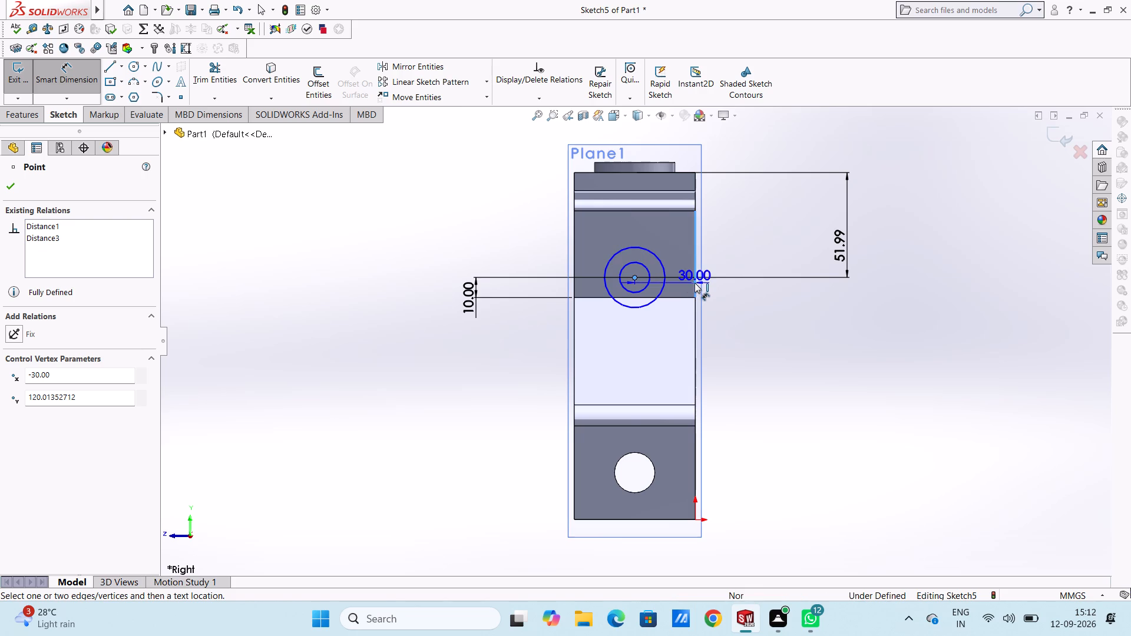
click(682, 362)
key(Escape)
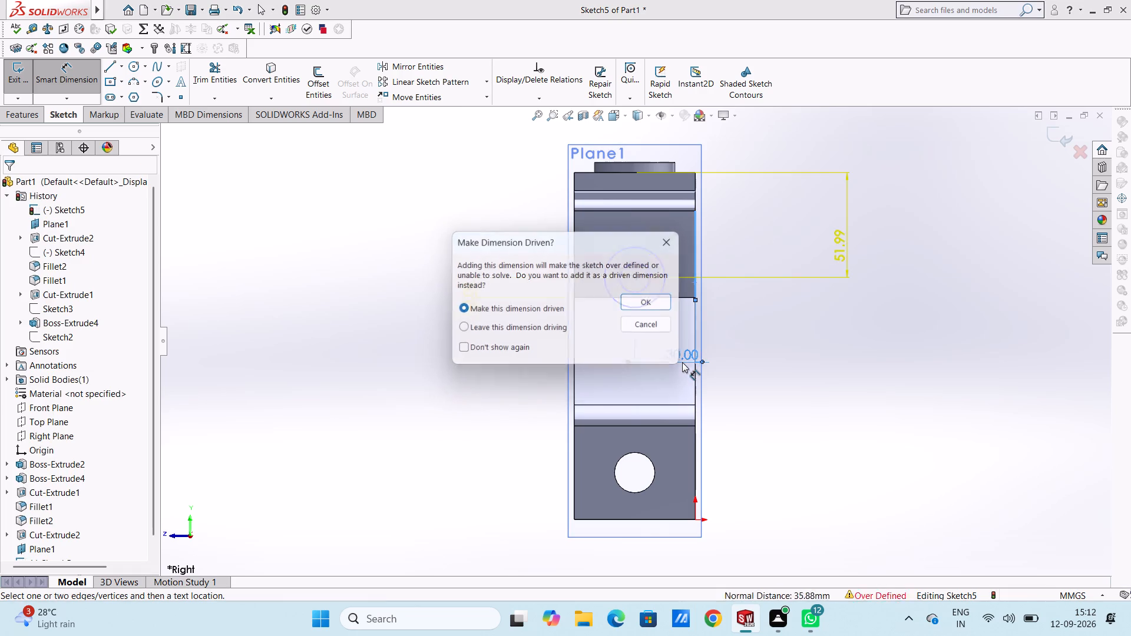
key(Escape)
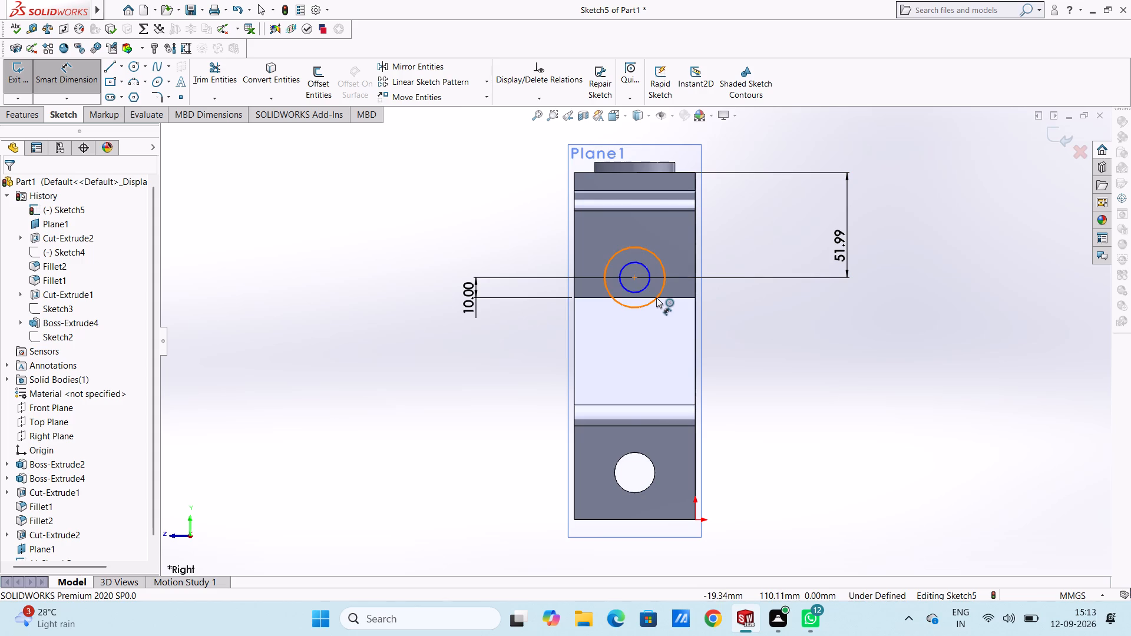
Add a diameter dimension to the outer circle and set it to 40 mm.
click(660, 257)
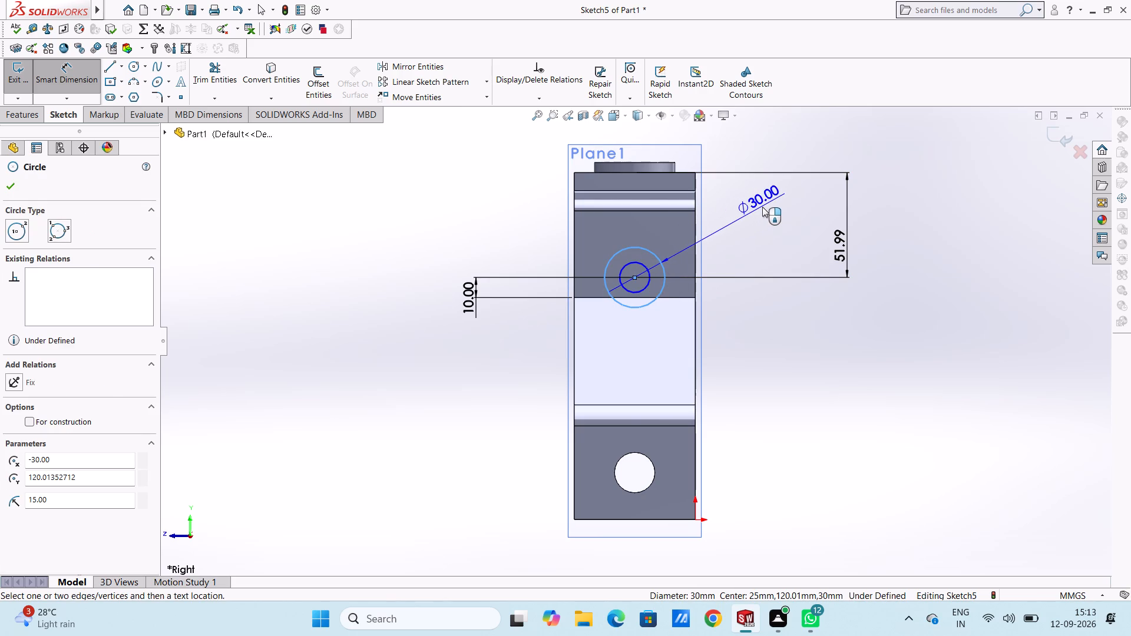
click(762, 207)
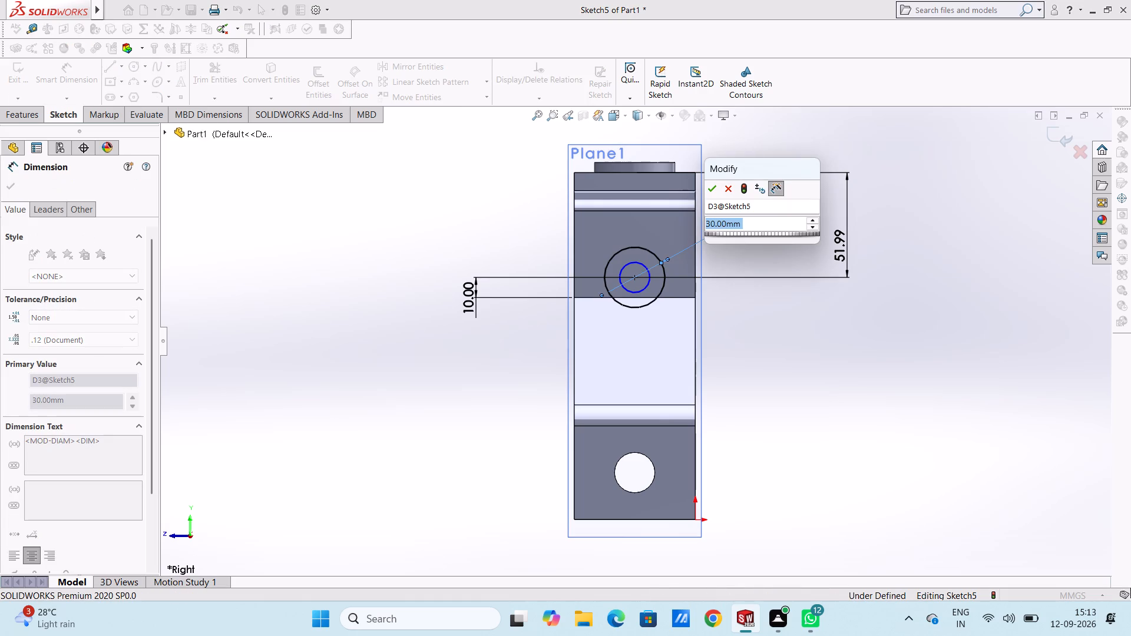
text(40)
key(Return)
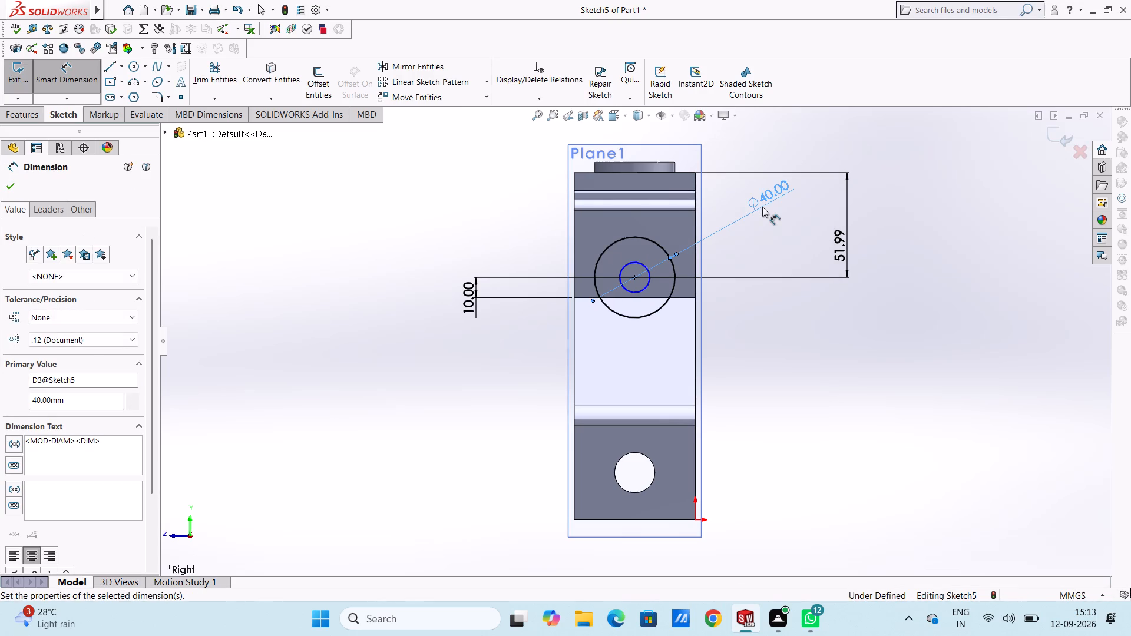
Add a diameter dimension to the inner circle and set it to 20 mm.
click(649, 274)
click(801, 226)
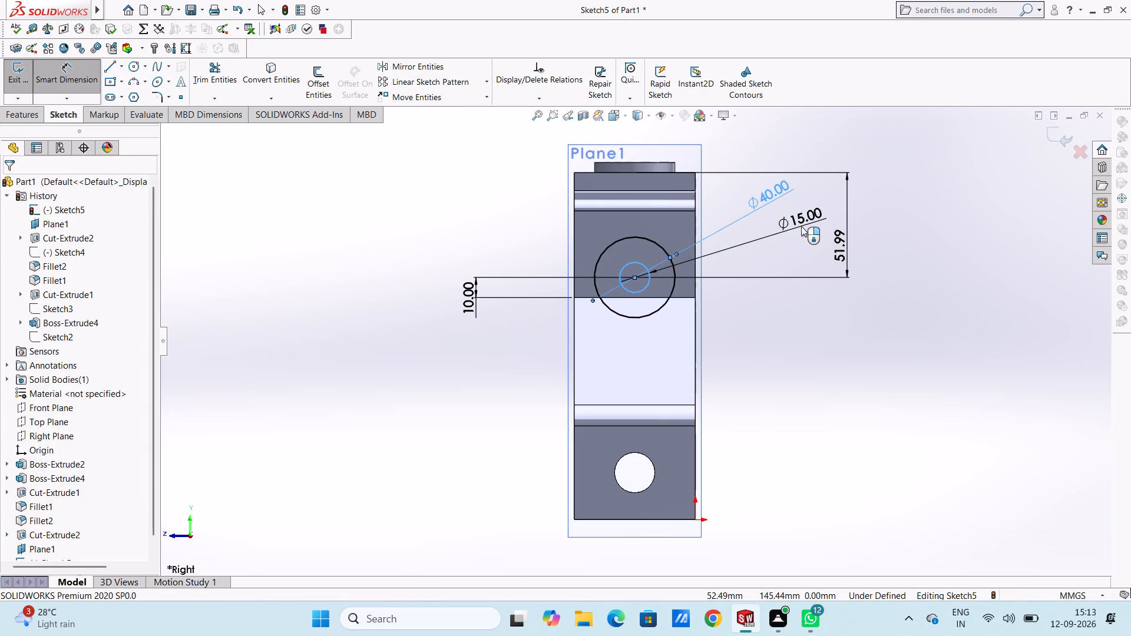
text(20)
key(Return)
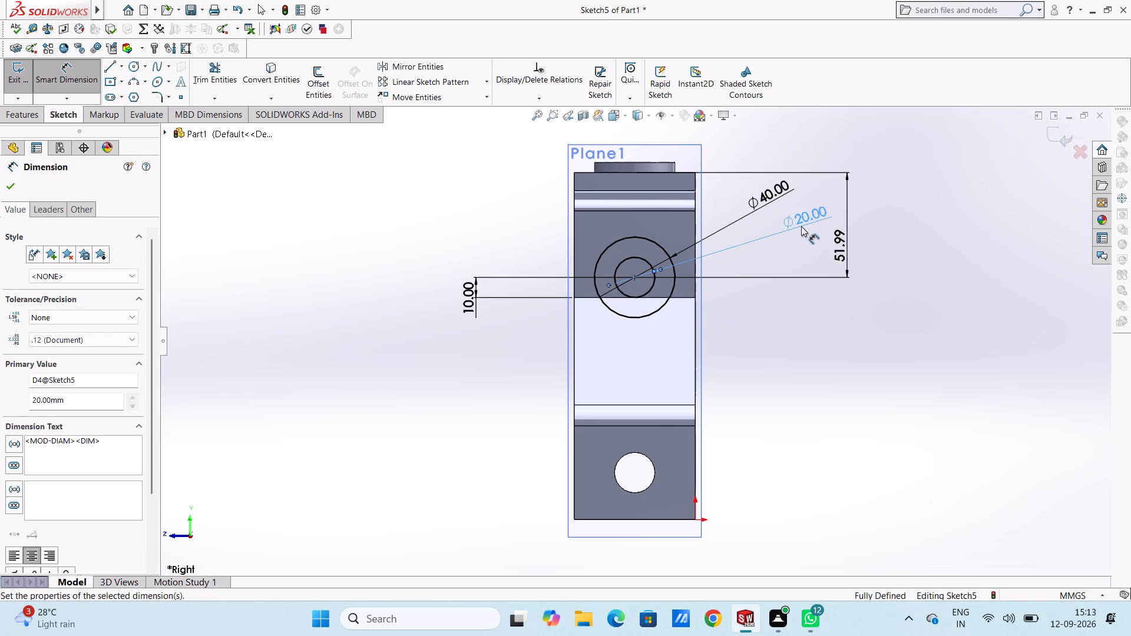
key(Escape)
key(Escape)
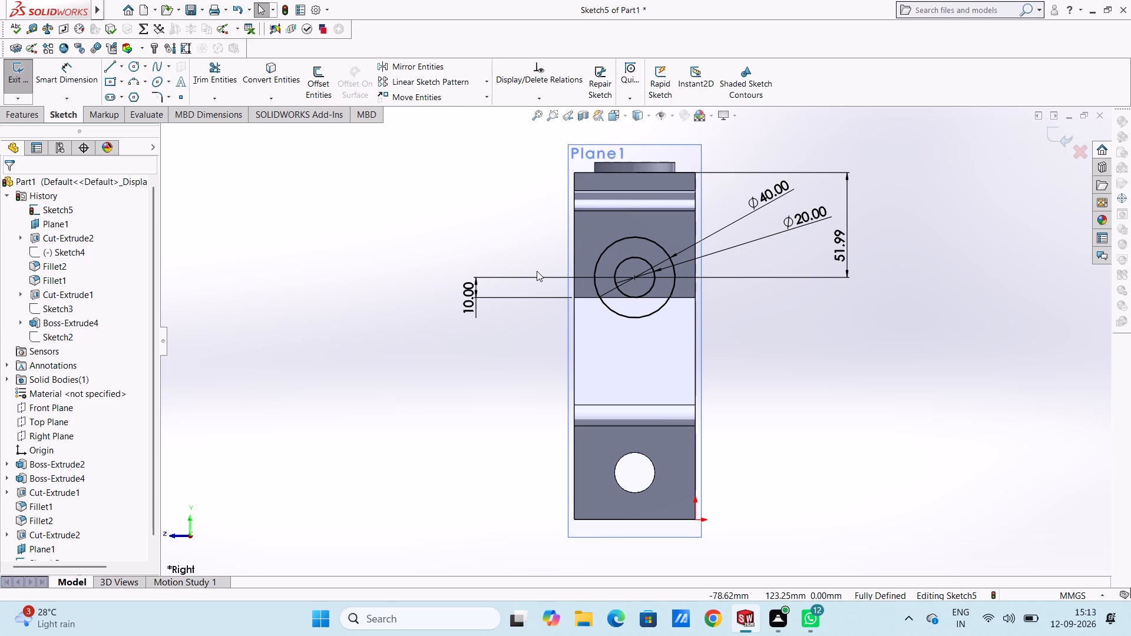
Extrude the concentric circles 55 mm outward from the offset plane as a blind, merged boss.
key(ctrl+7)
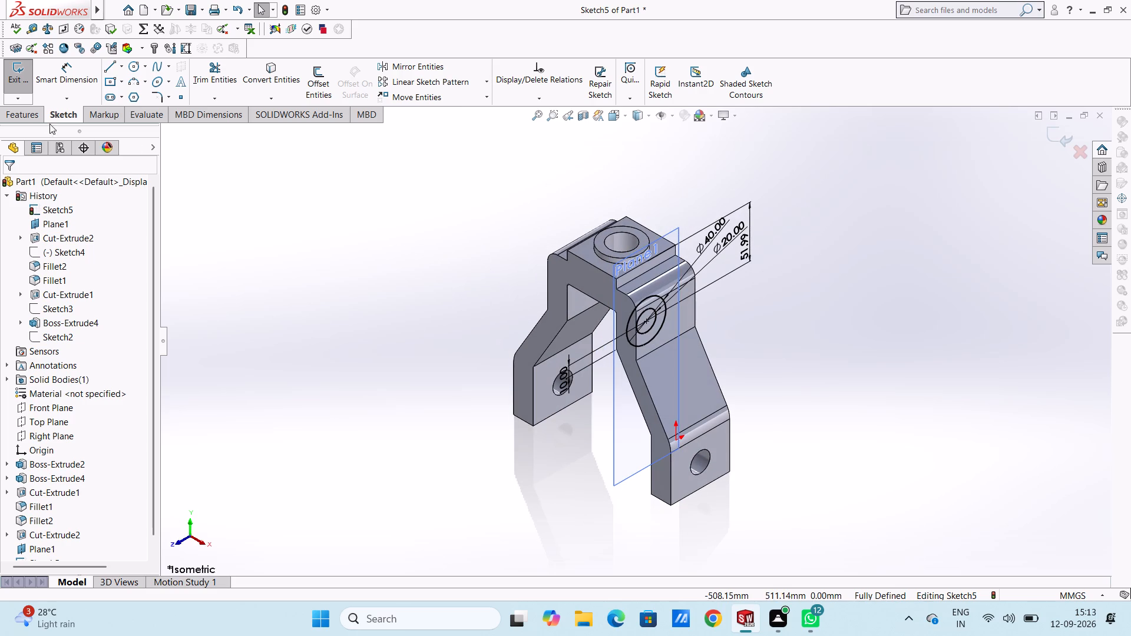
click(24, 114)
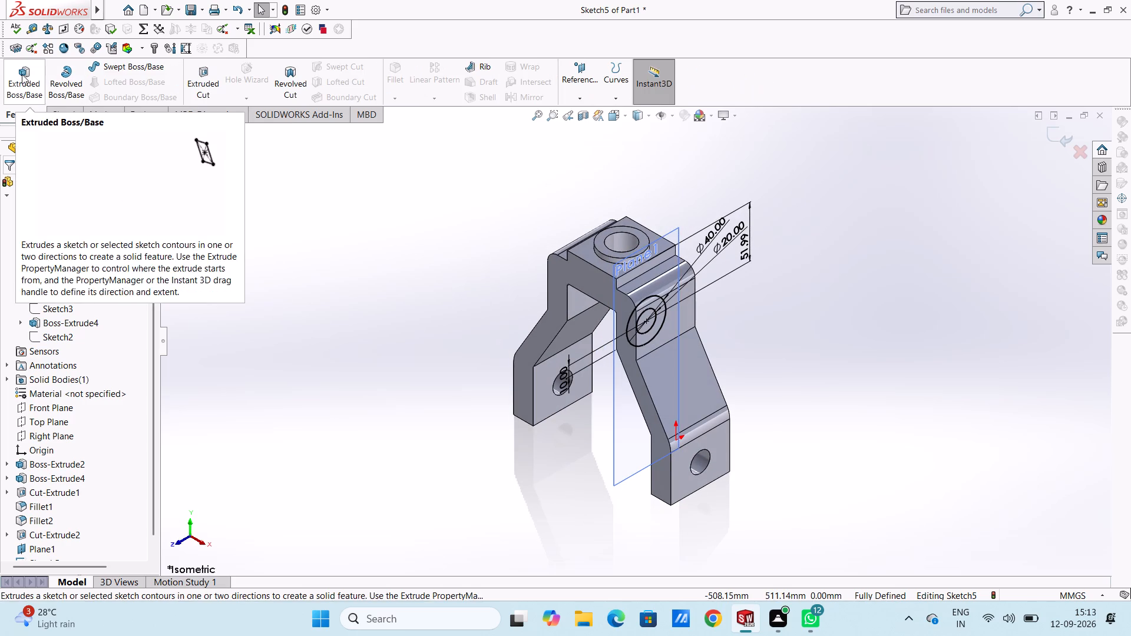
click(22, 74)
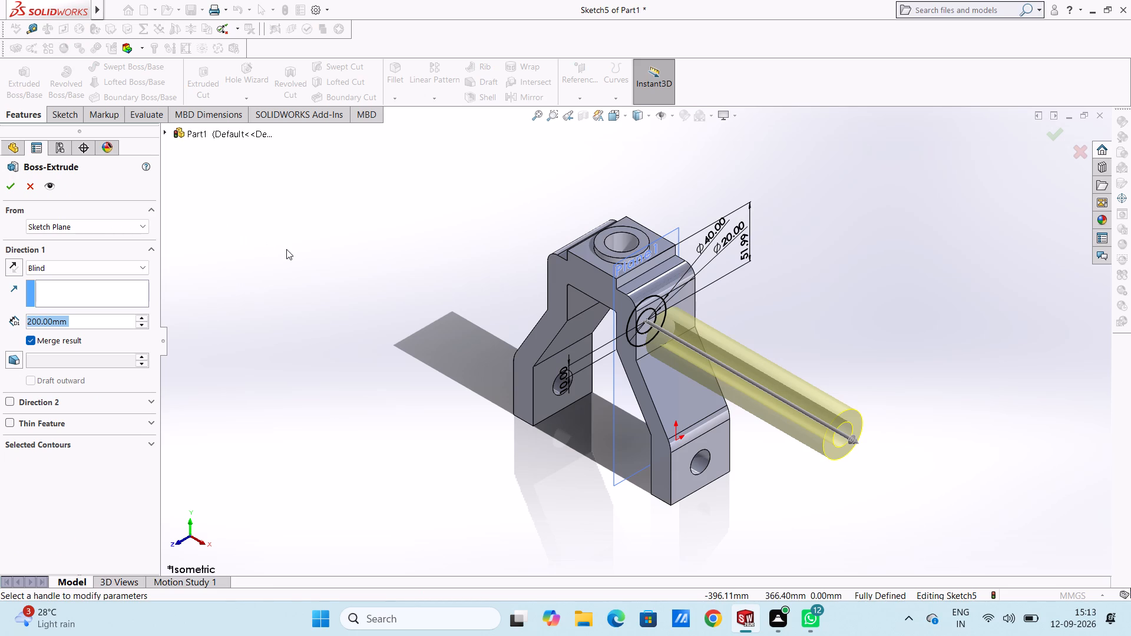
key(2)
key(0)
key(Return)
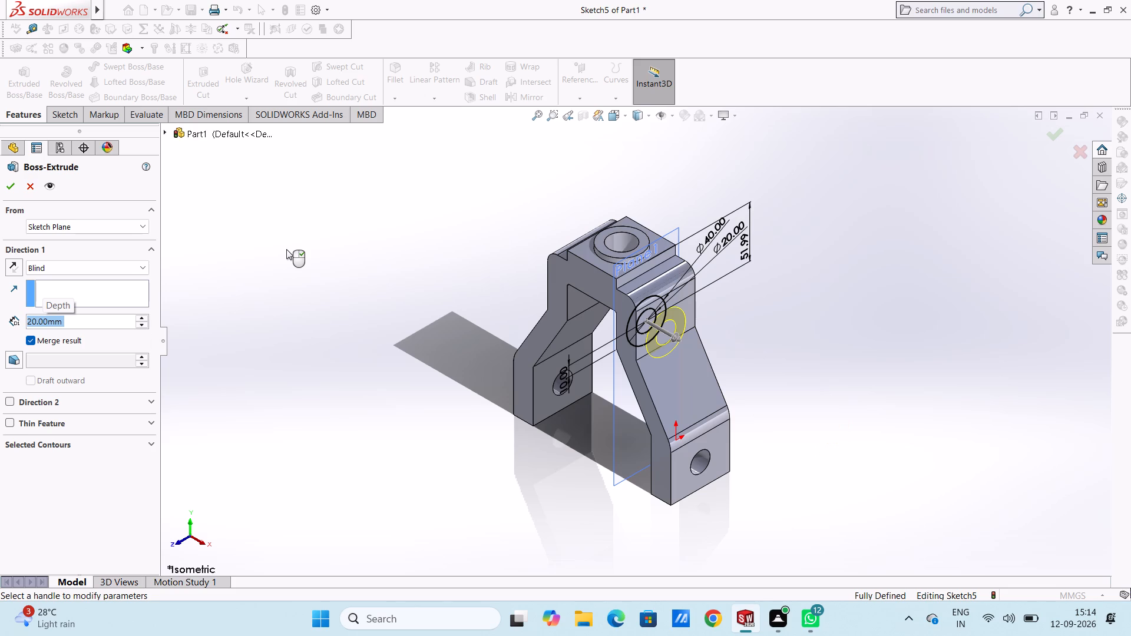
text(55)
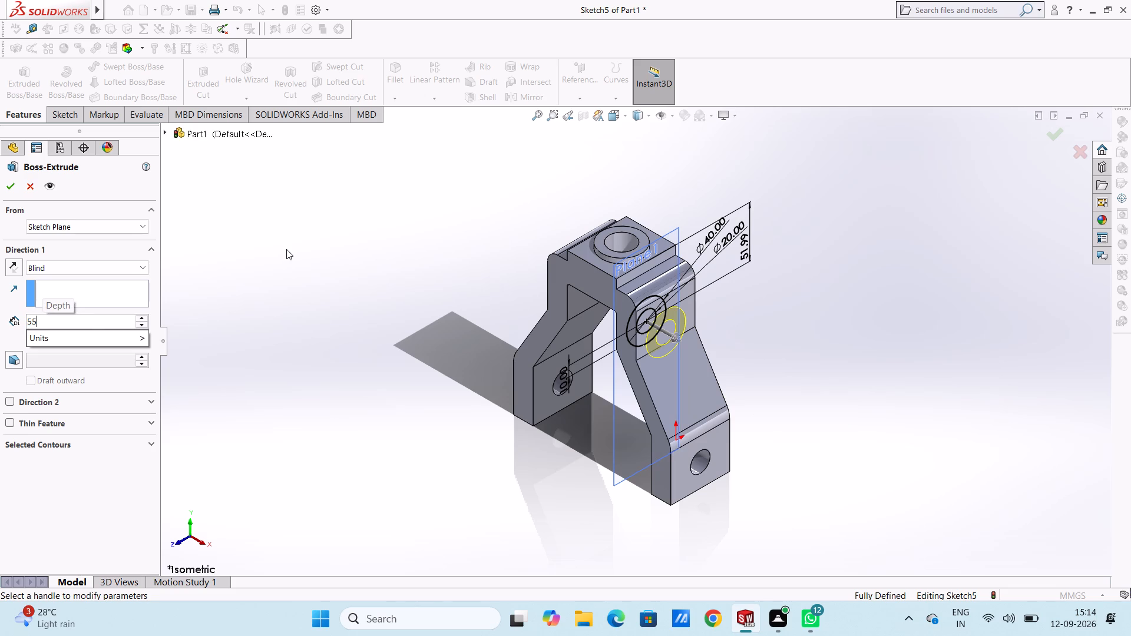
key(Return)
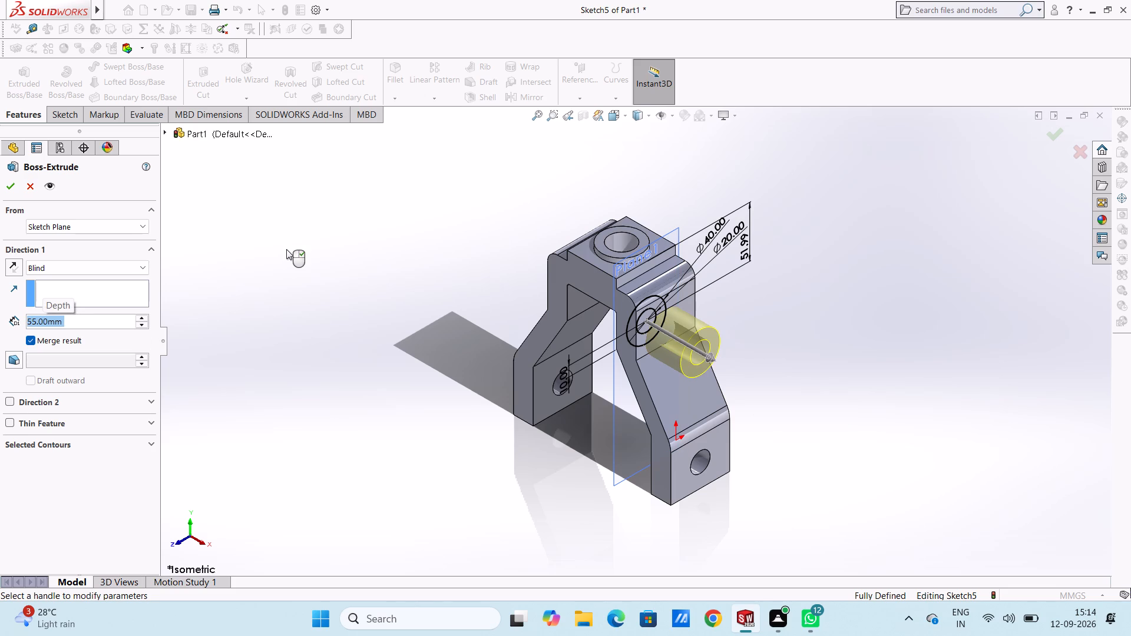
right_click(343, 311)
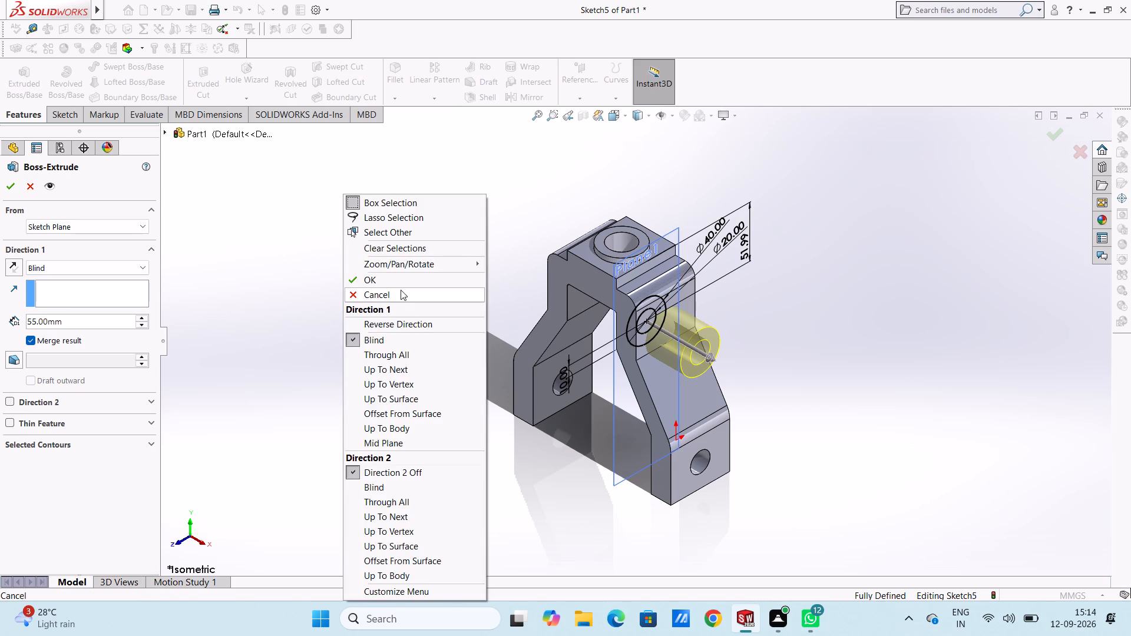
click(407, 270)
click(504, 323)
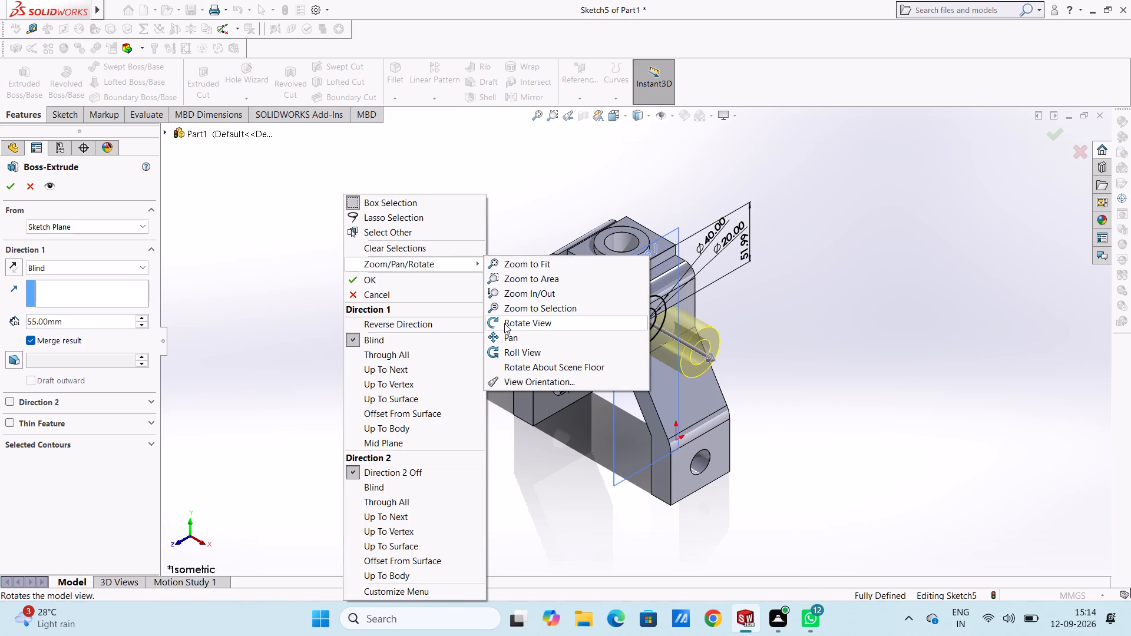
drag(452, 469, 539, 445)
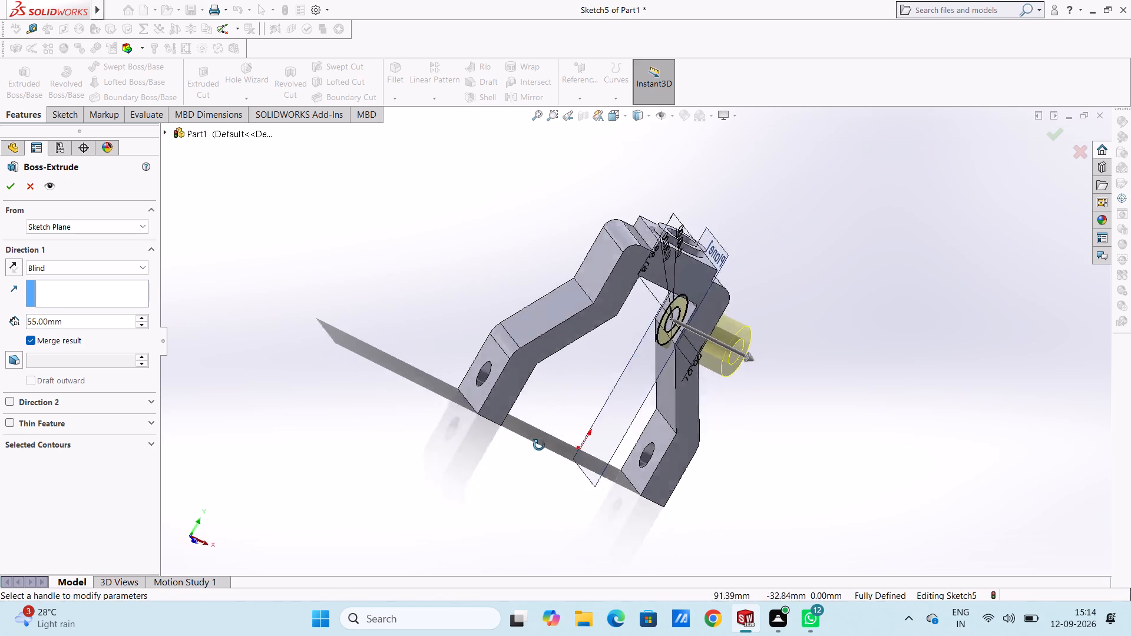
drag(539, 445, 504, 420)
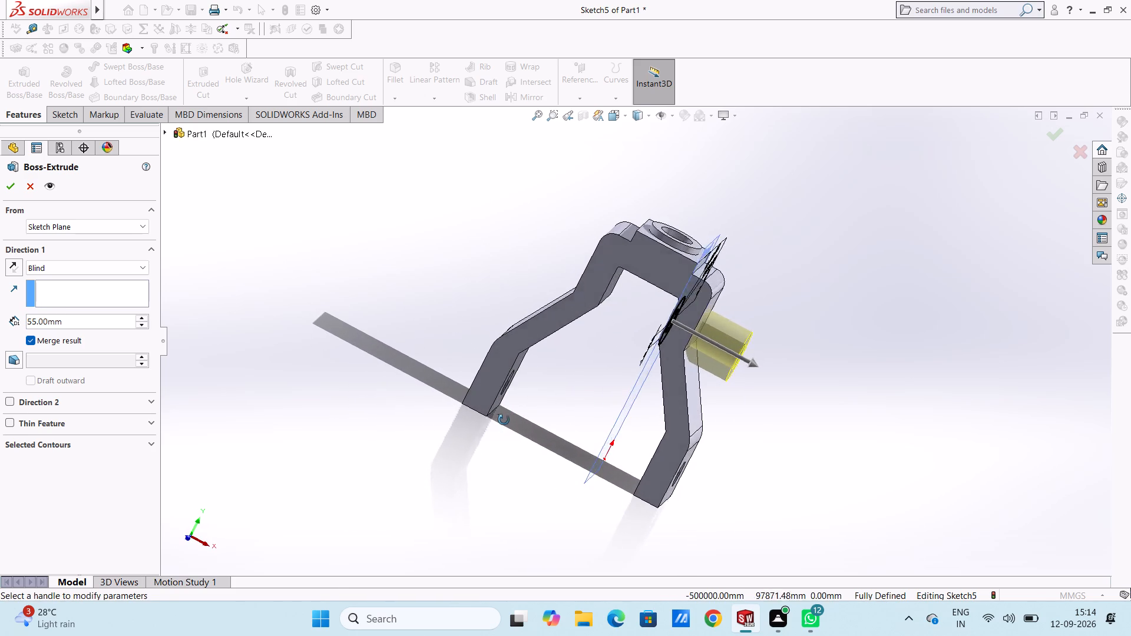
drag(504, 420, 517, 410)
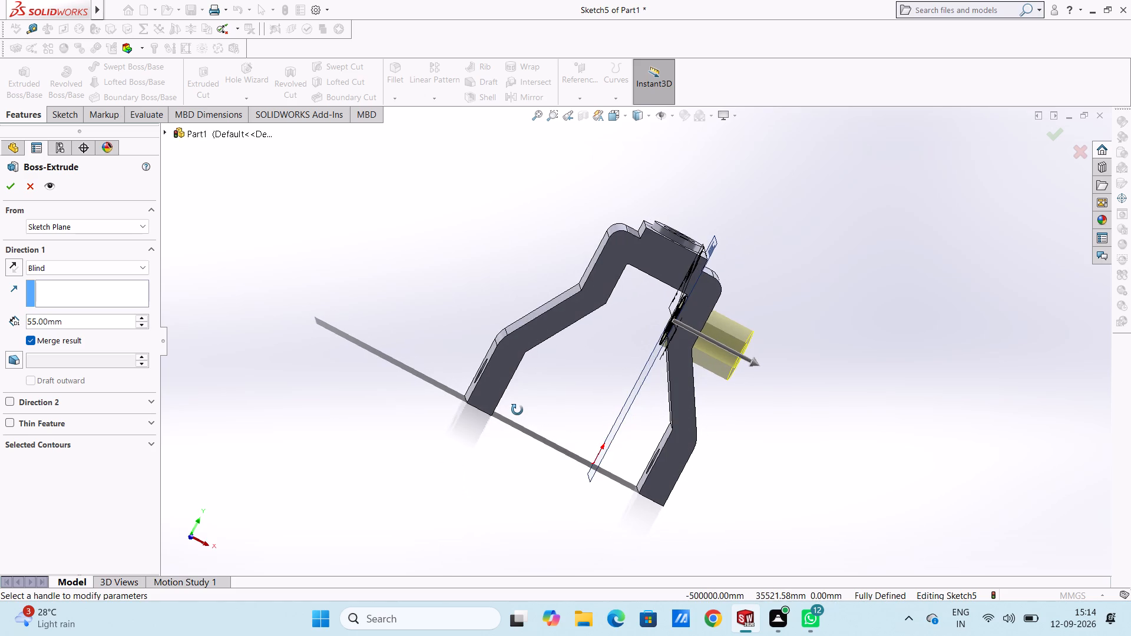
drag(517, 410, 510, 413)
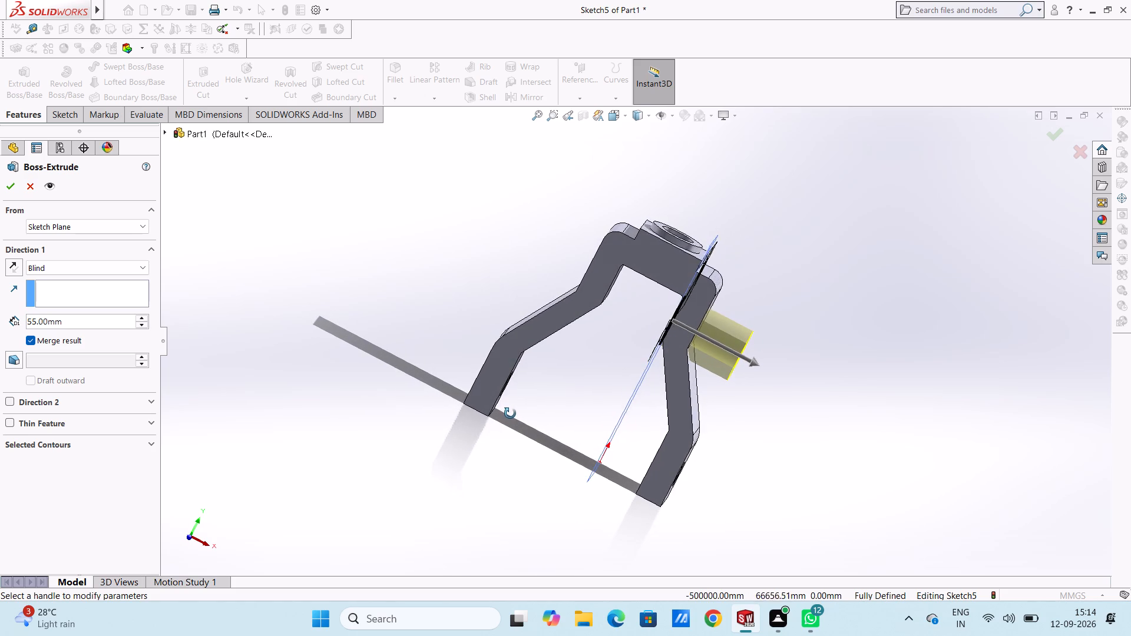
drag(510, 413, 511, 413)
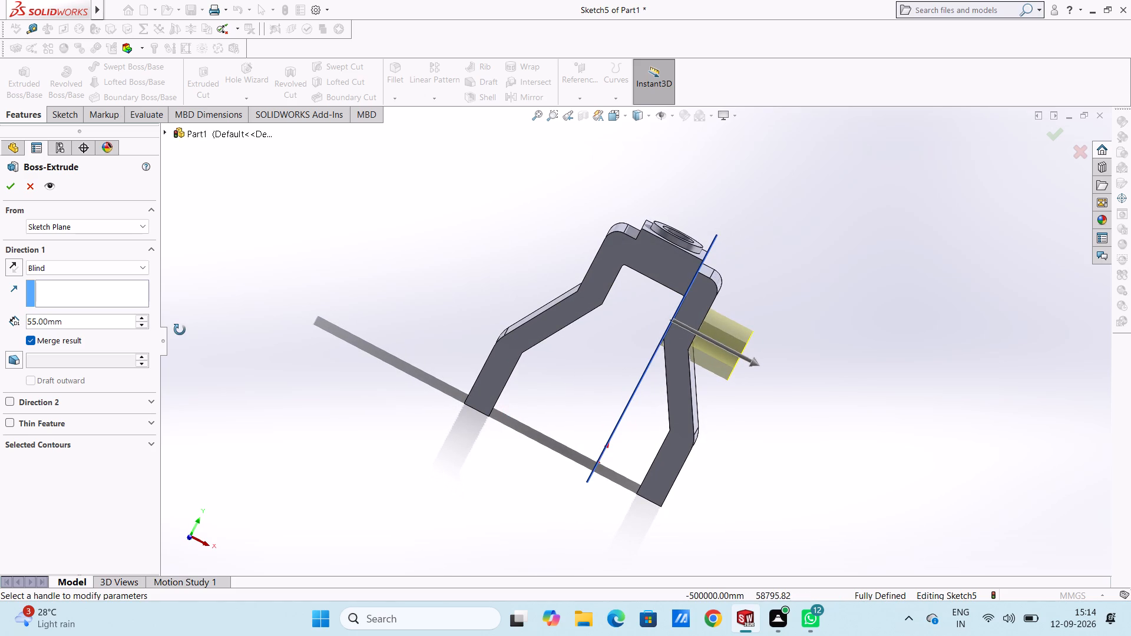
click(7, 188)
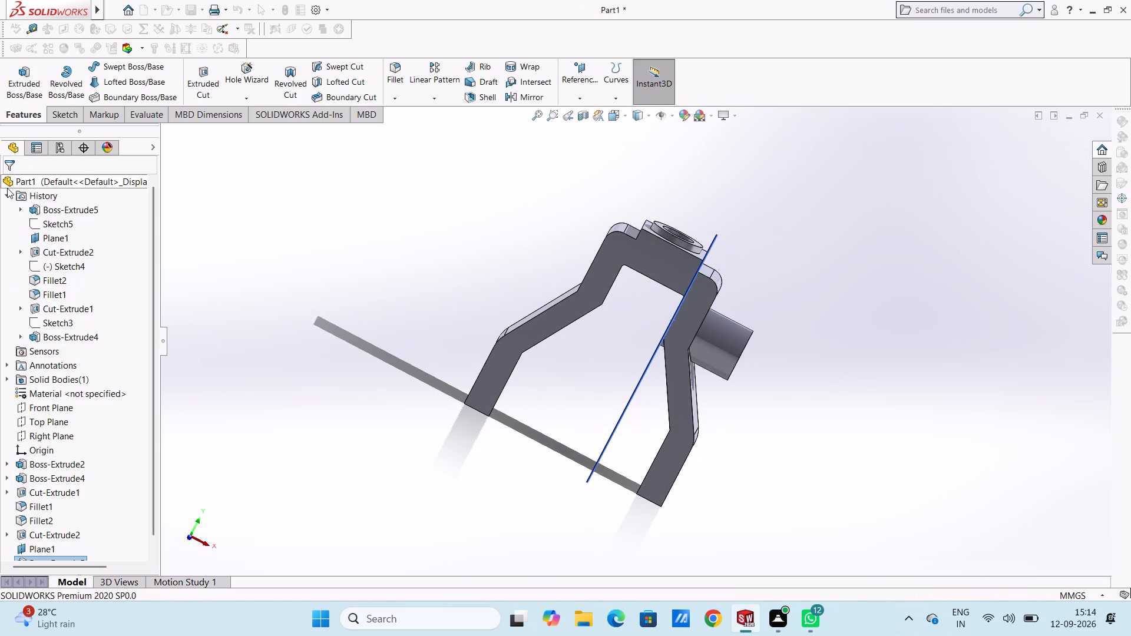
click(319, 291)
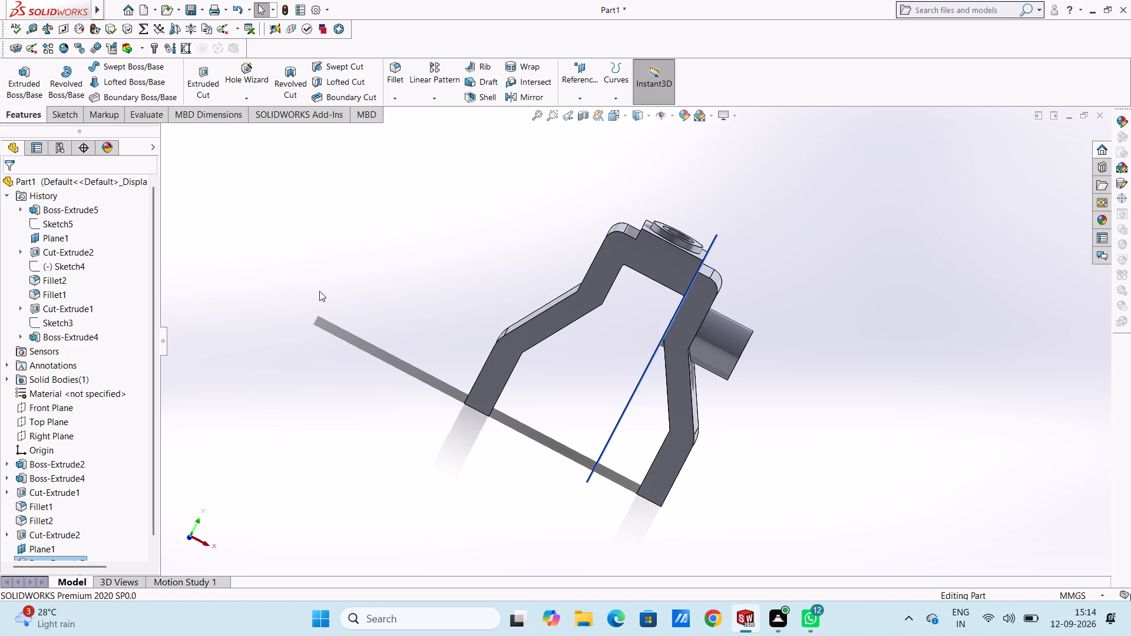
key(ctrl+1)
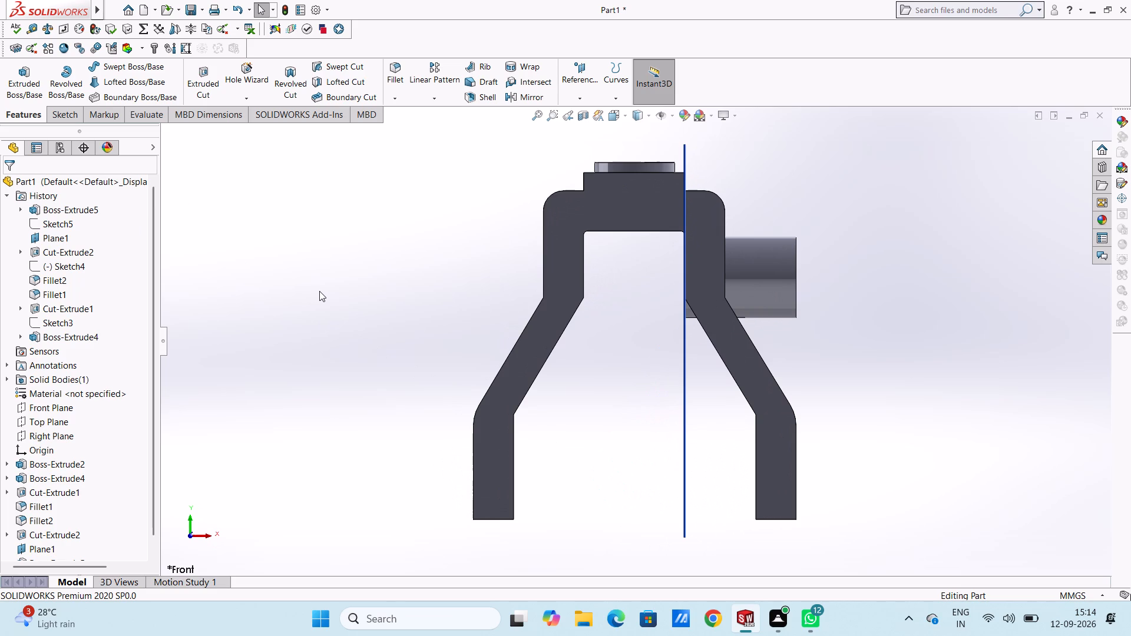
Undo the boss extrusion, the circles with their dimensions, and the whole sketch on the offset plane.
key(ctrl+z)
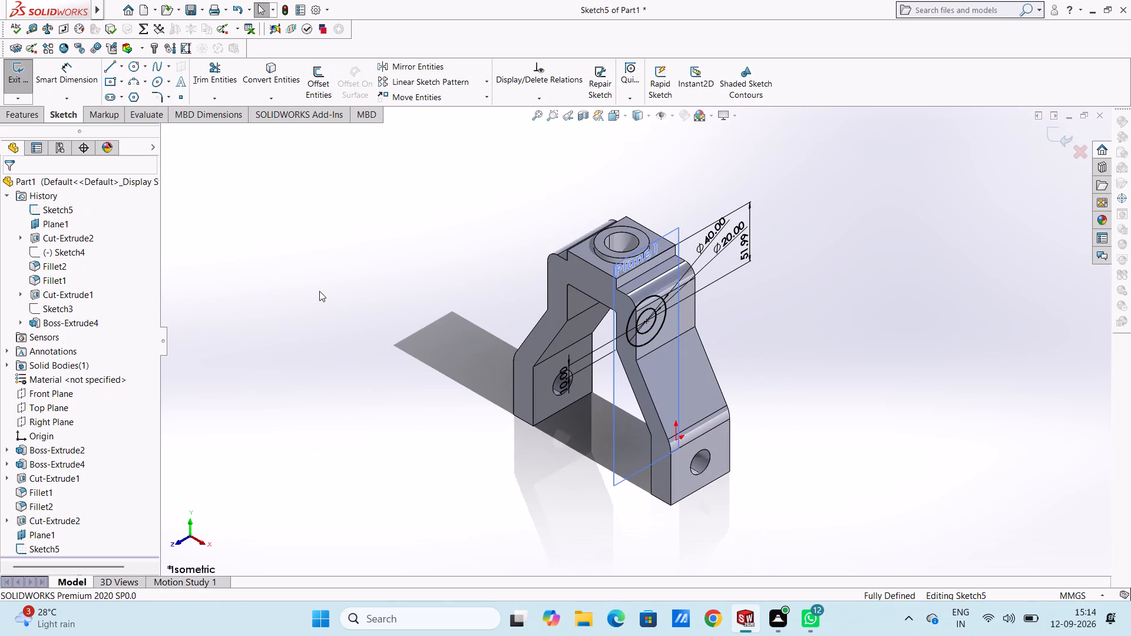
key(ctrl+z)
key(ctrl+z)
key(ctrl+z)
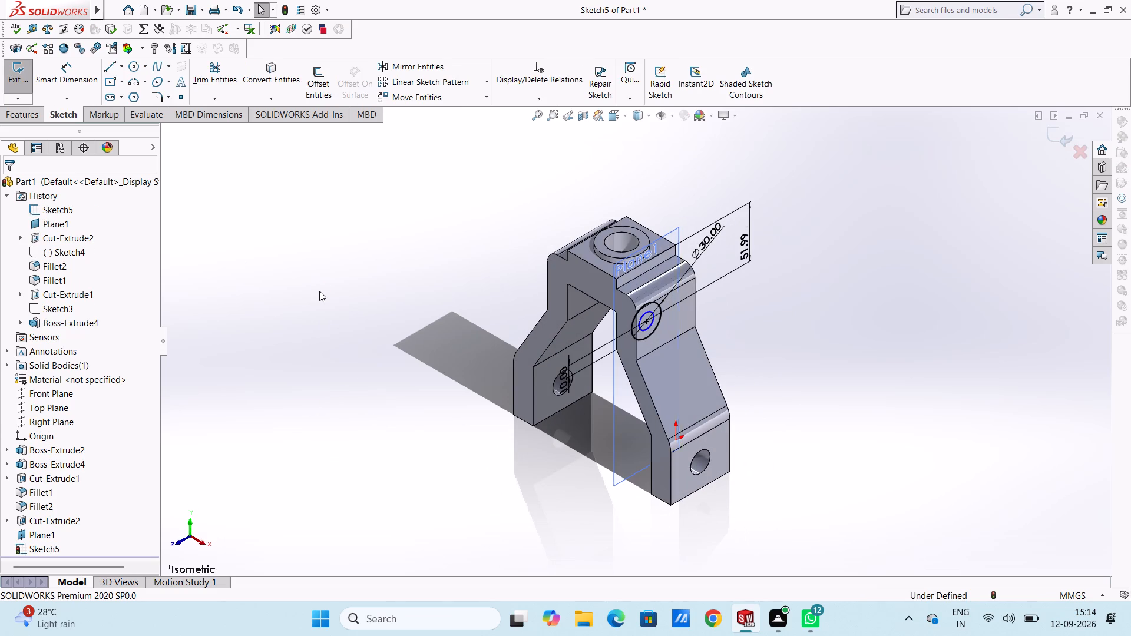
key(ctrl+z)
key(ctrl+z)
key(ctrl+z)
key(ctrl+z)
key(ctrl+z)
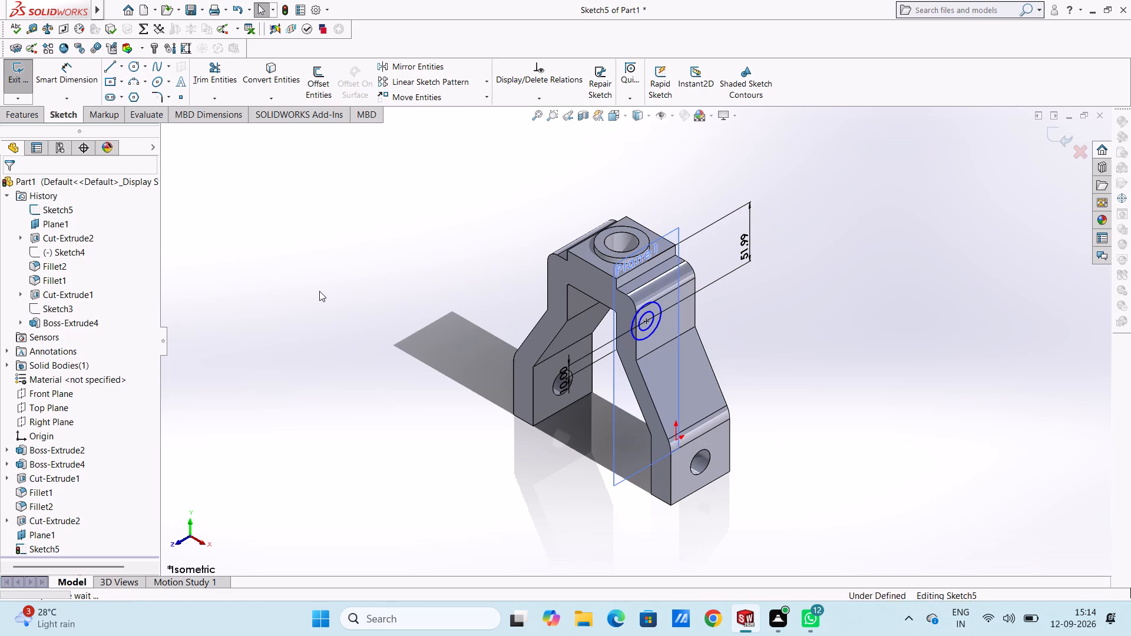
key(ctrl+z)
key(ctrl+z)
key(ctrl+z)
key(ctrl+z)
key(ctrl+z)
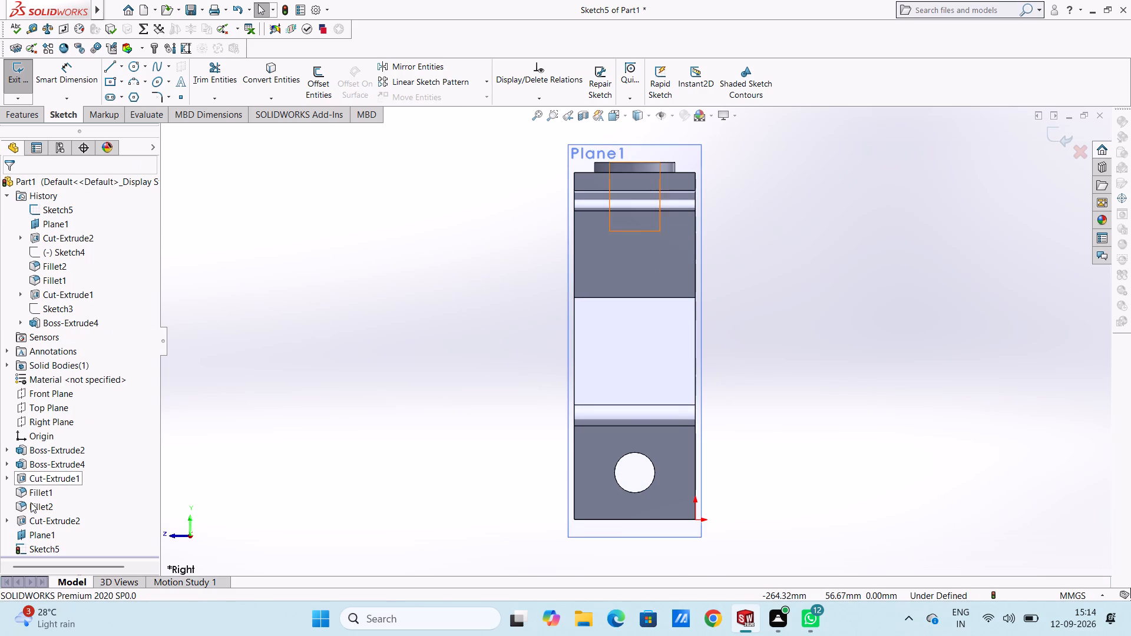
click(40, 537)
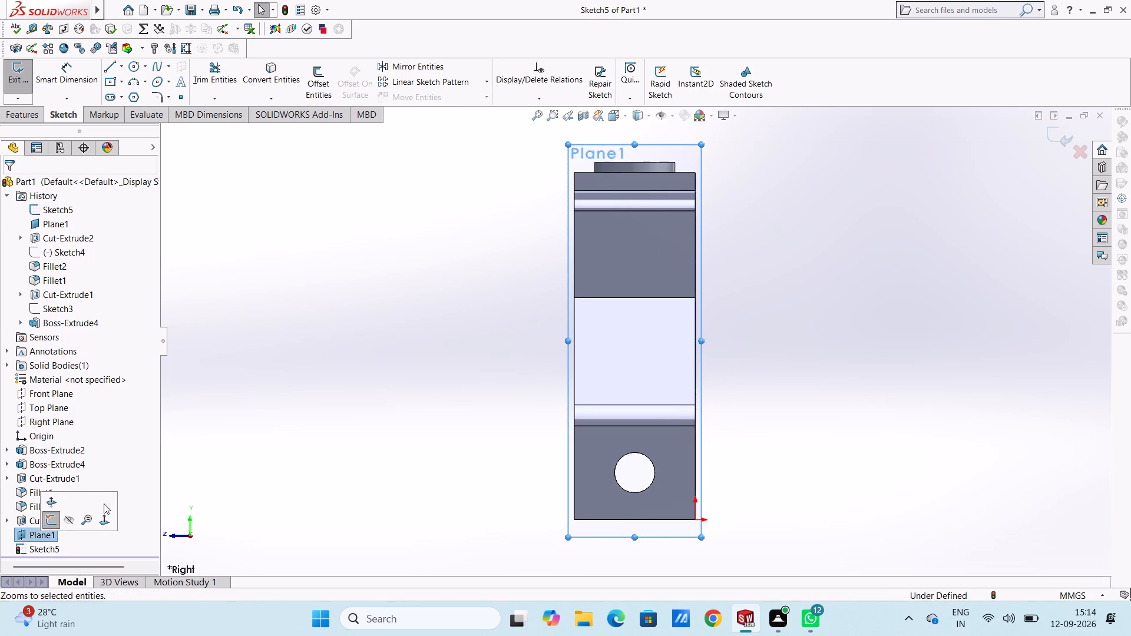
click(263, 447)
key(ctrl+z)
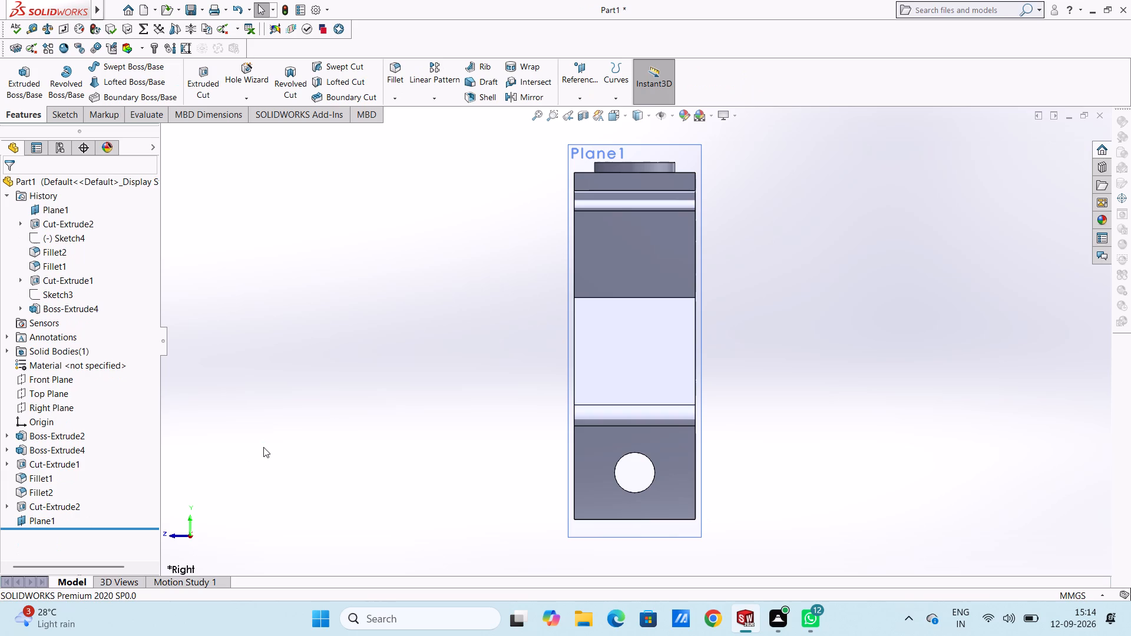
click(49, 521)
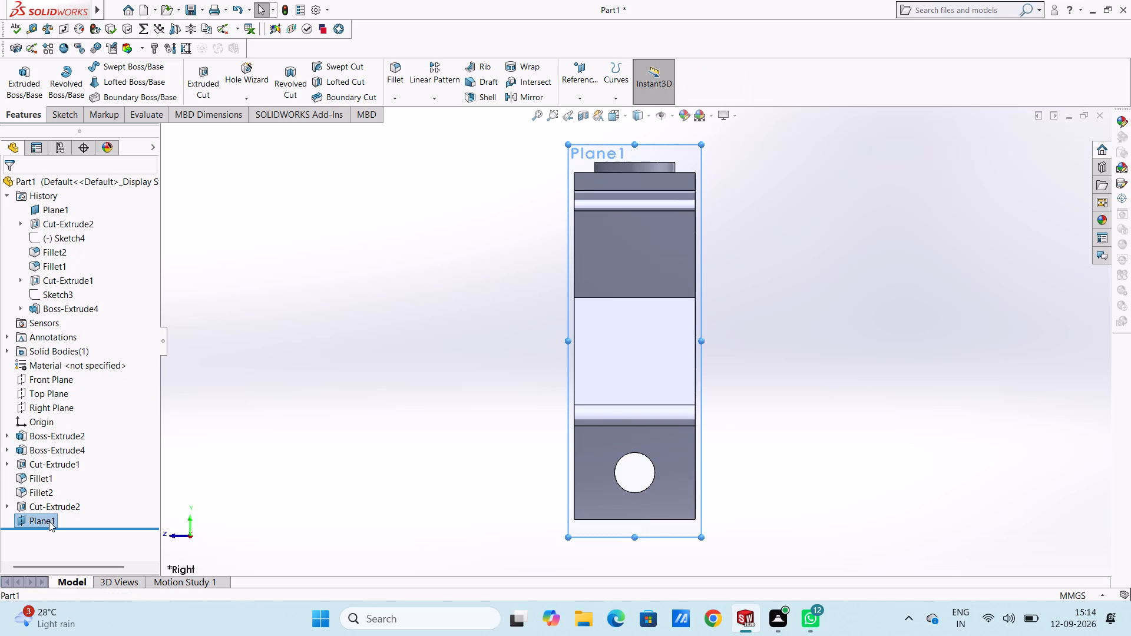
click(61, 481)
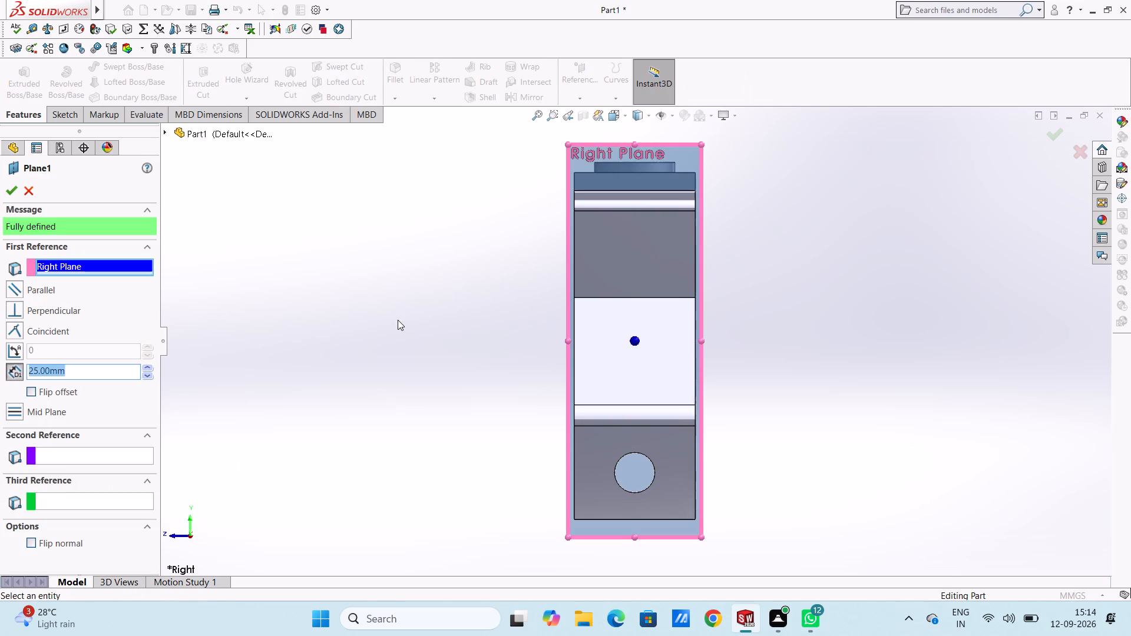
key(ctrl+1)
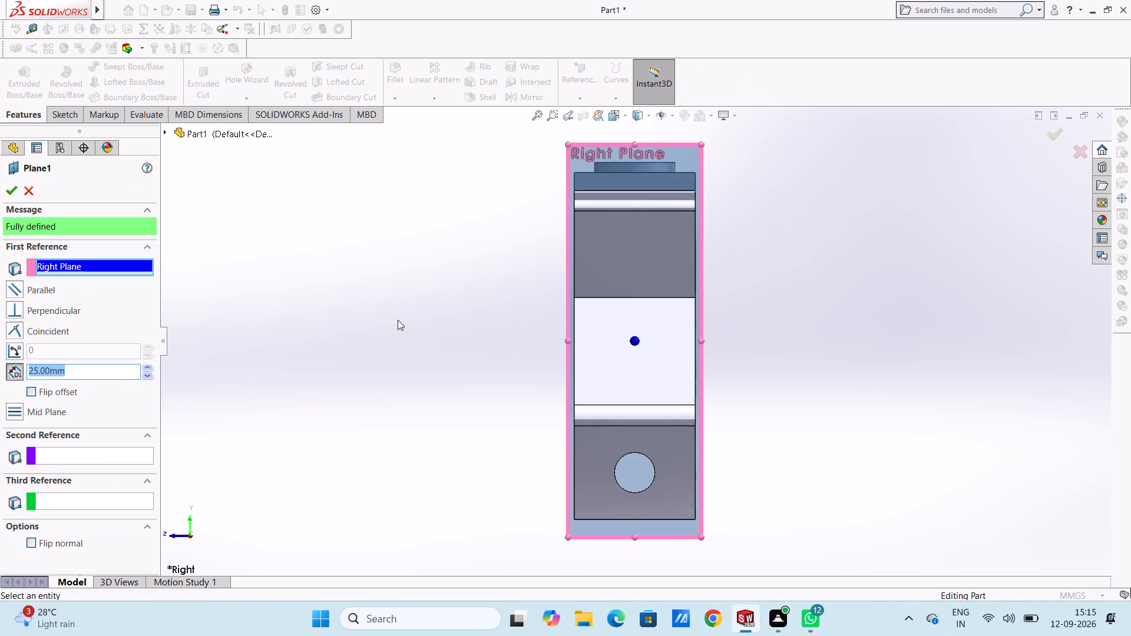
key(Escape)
Edit Plane1 and set its offset from the Right Plane to 30 mm.
key(ctrl+1)
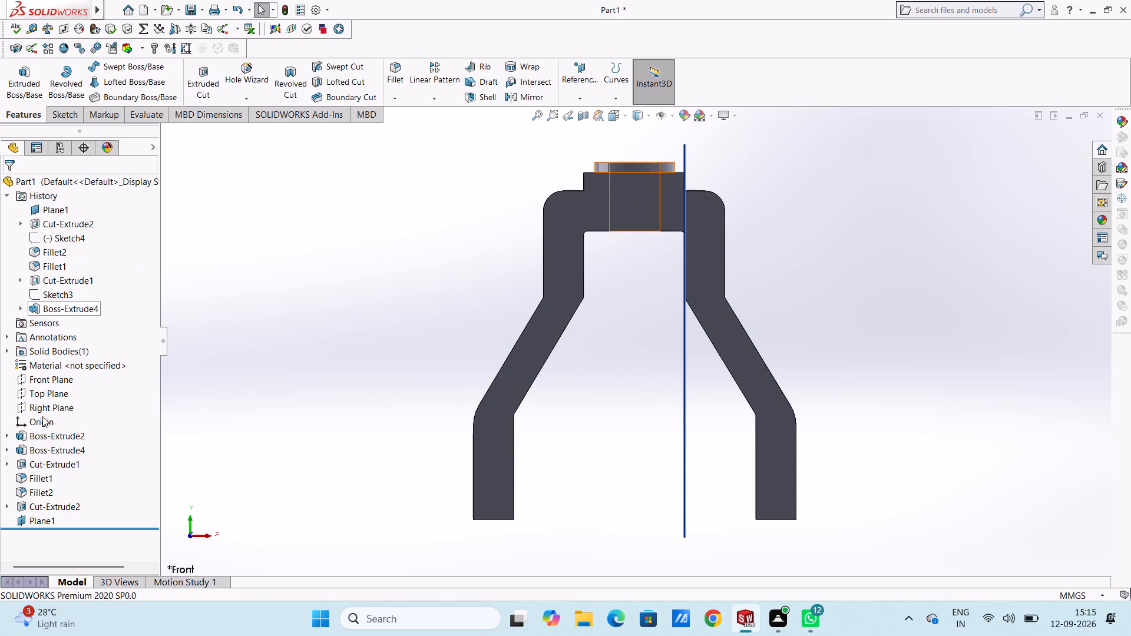
click(46, 519)
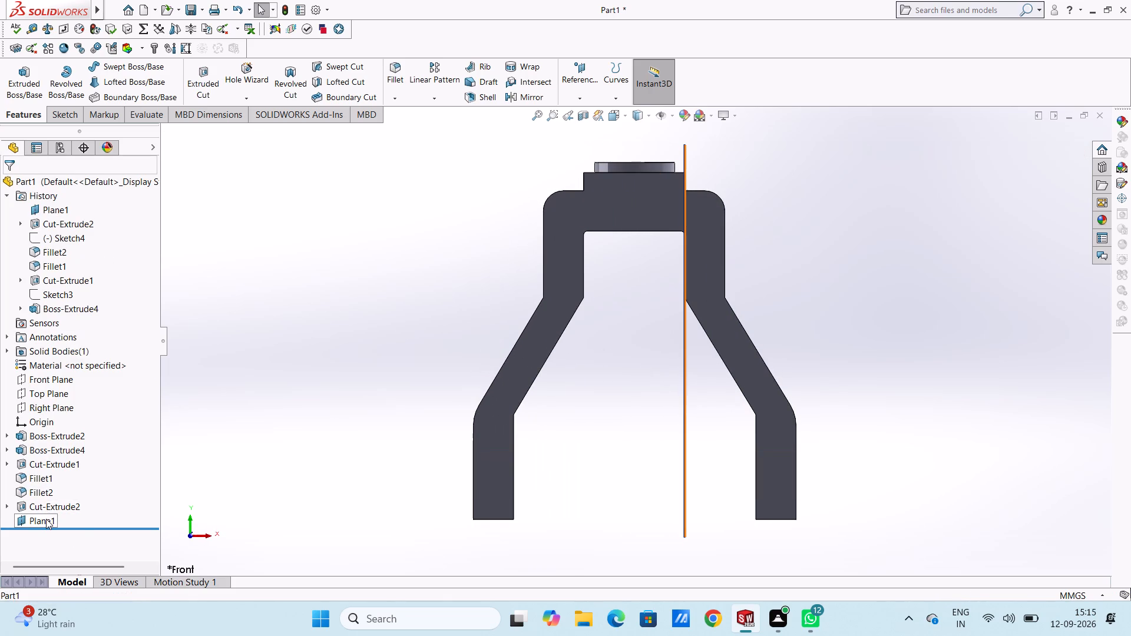
click(55, 484)
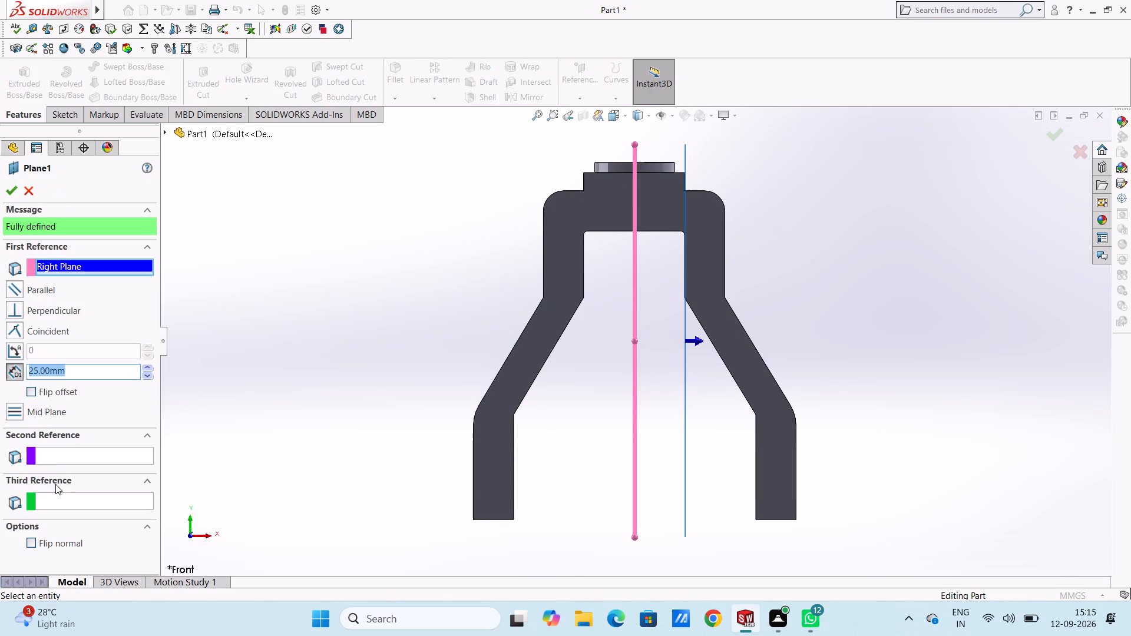
text(30)
key(Return)
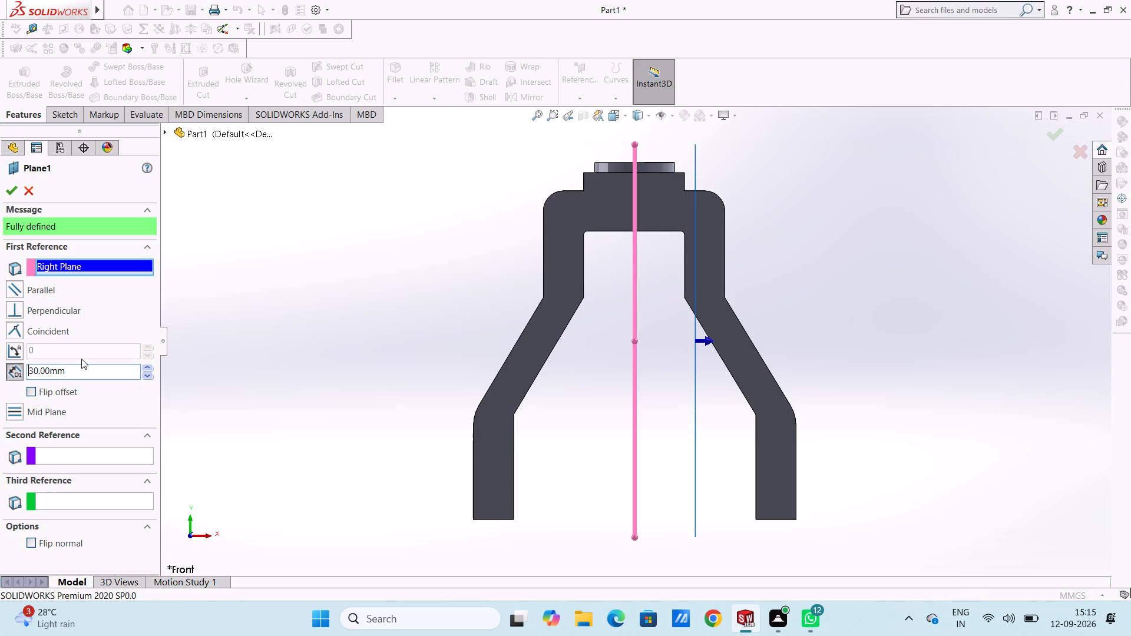
click(13, 191)
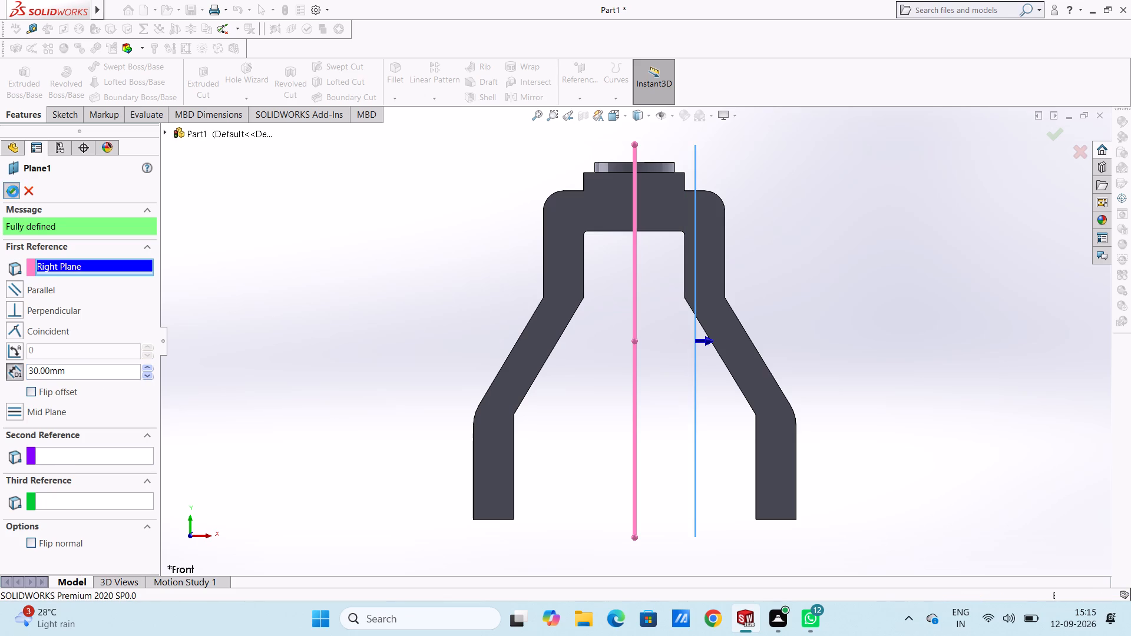
click(457, 336)
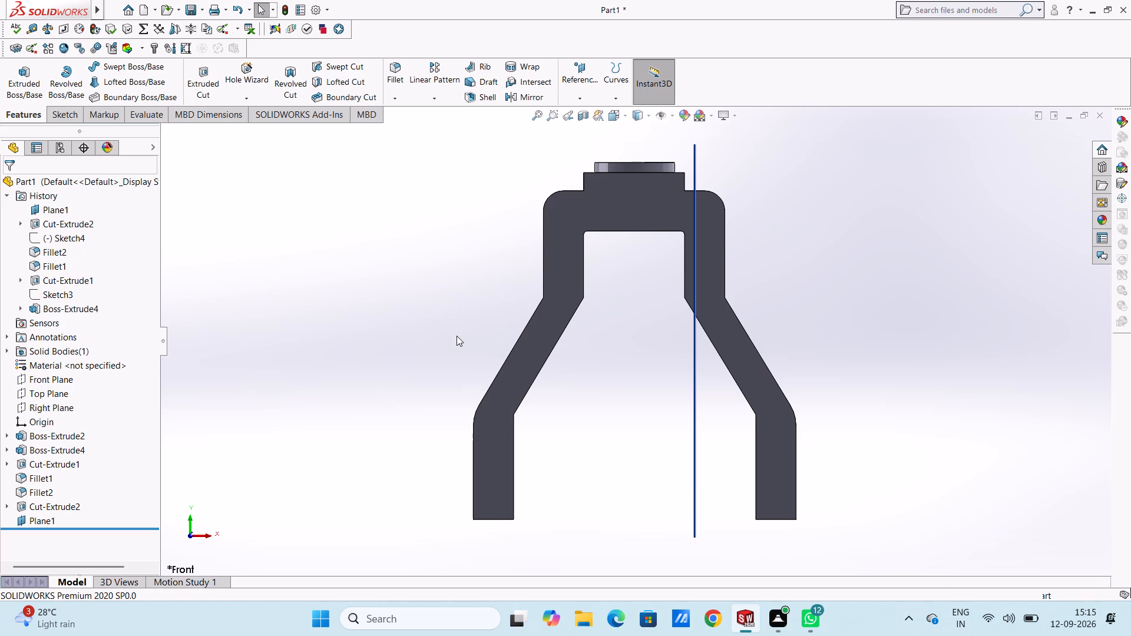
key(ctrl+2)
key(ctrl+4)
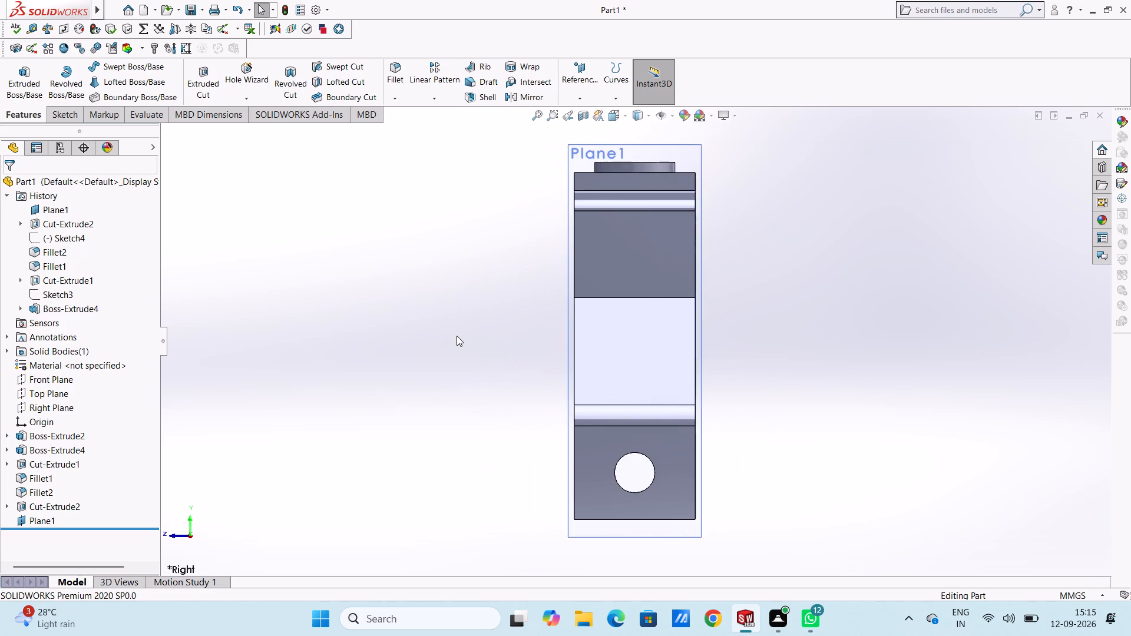
Start a sketch on Plane1 and draw two concentric circles with radii of 20 mm and 15 mm on the leg's upper section.
click(676, 149)
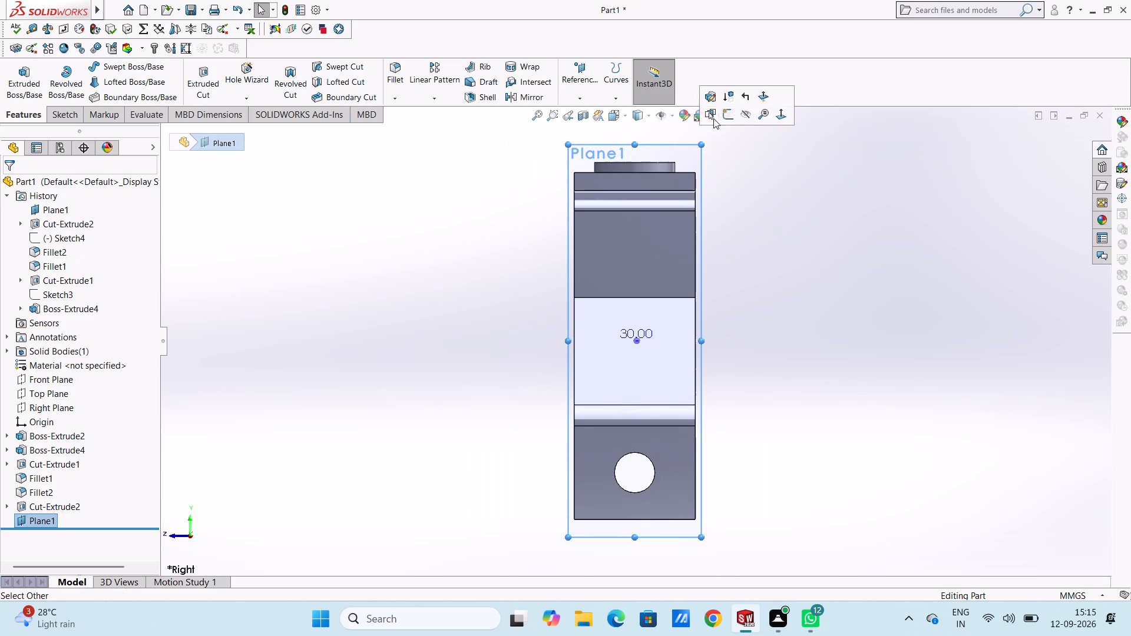
click(730, 114)
ctrl+scroll(742, 201, down, 3)
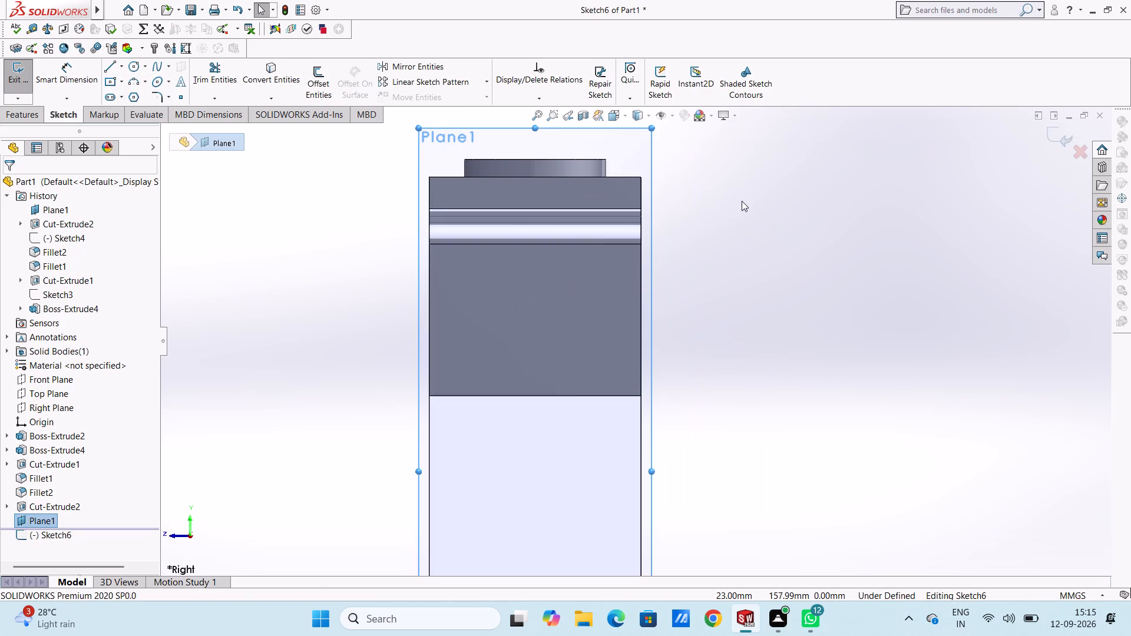
click(130, 65)
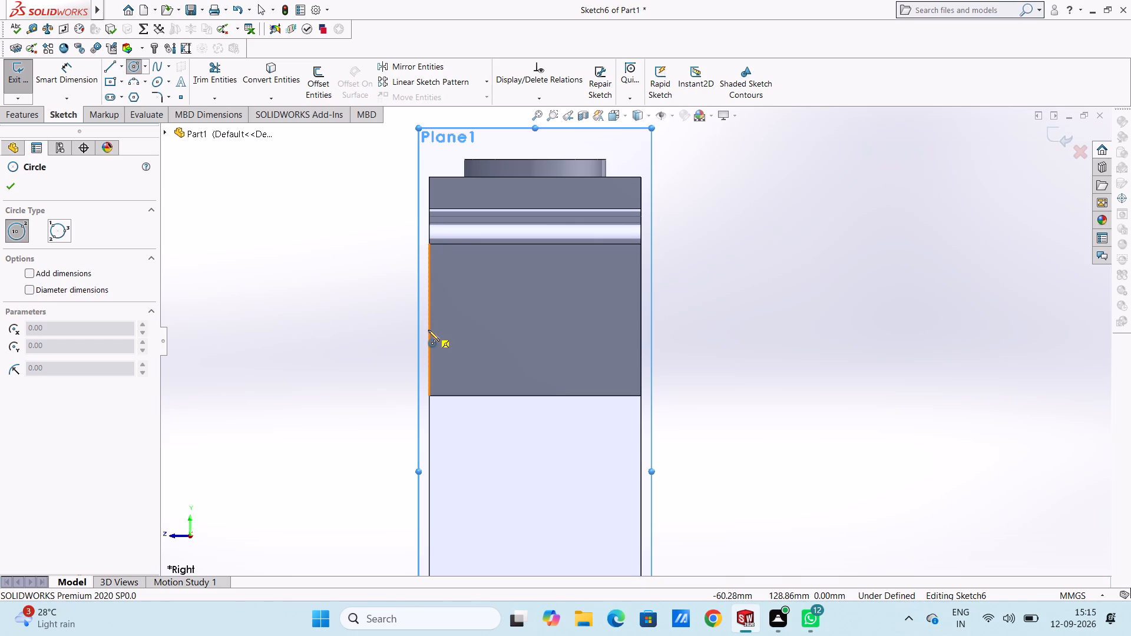
click(536, 320)
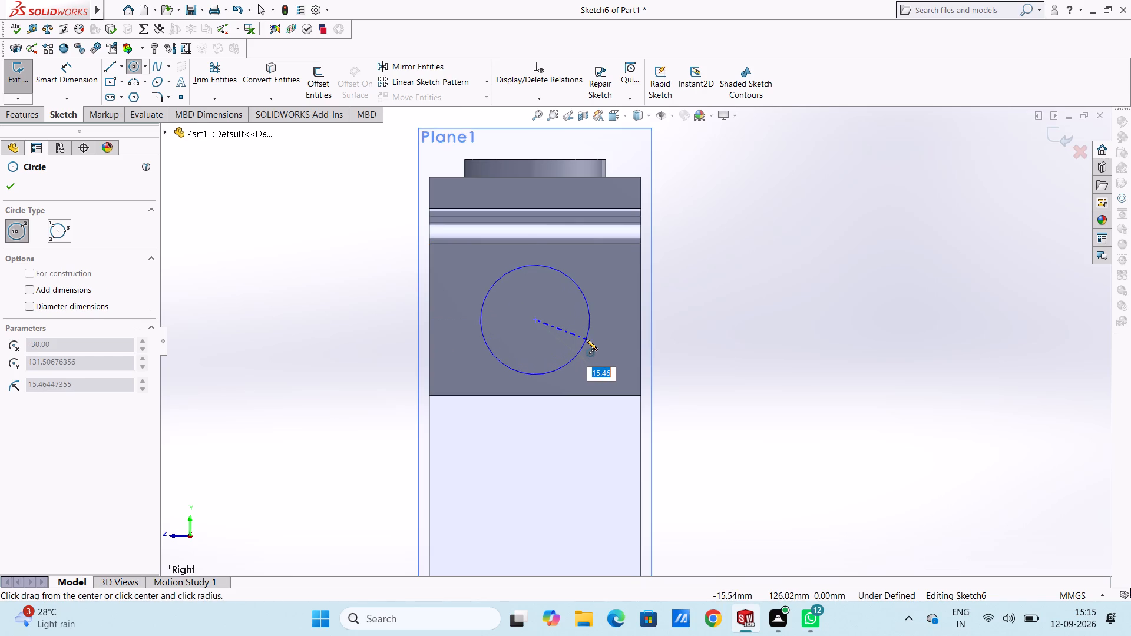
text(20)
key(Return)
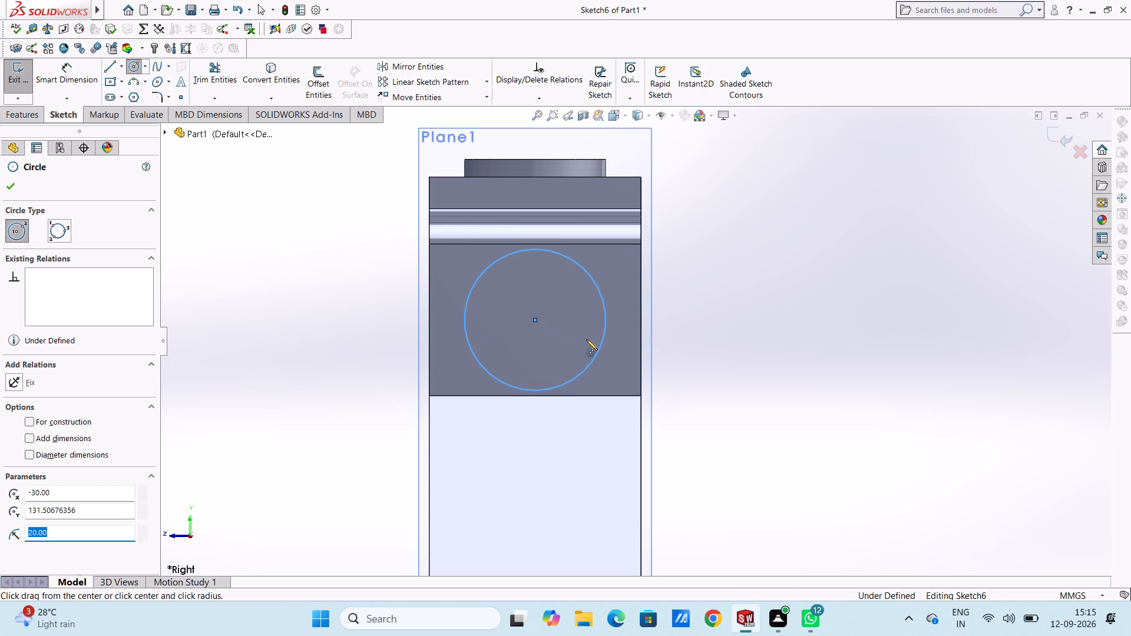
click(535, 319)
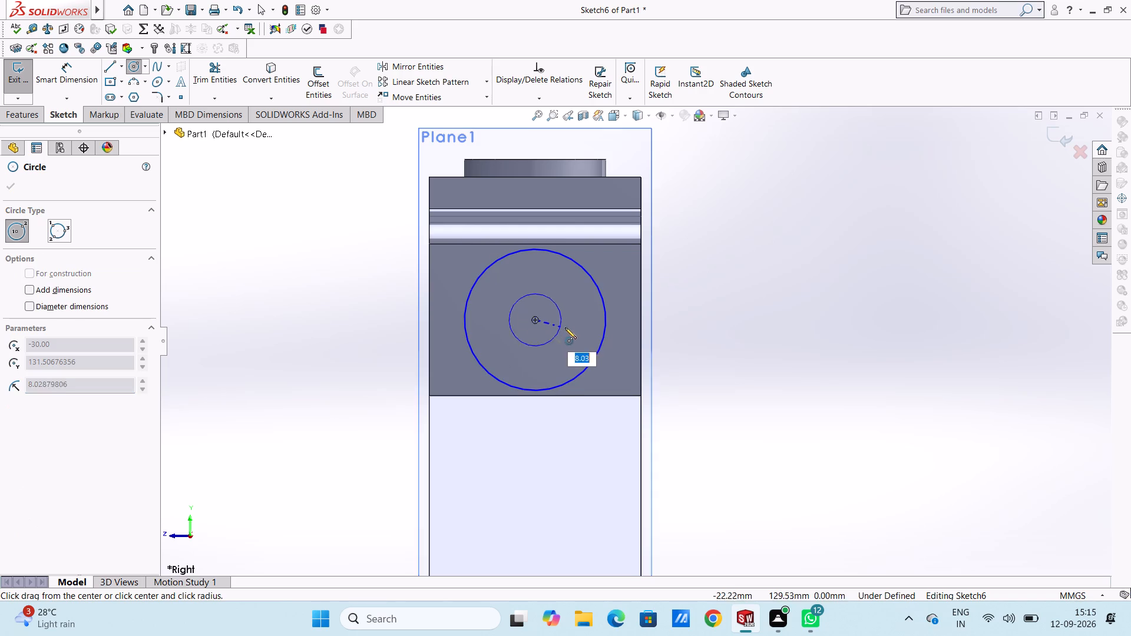
text(15)
key(Return)
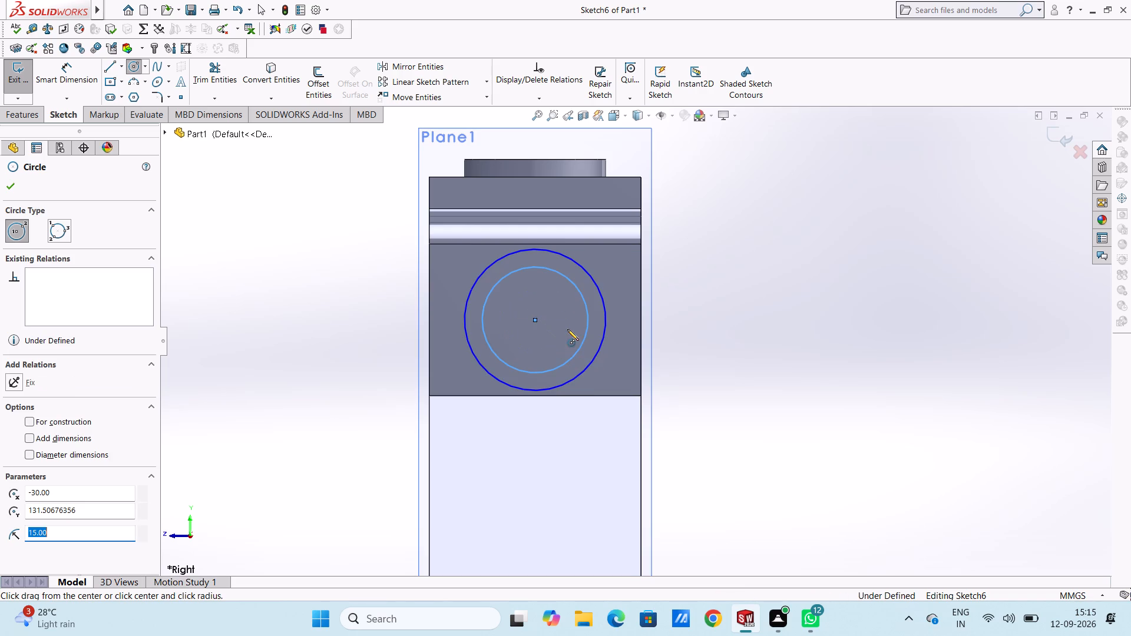
key(Escape)
key(Escape)
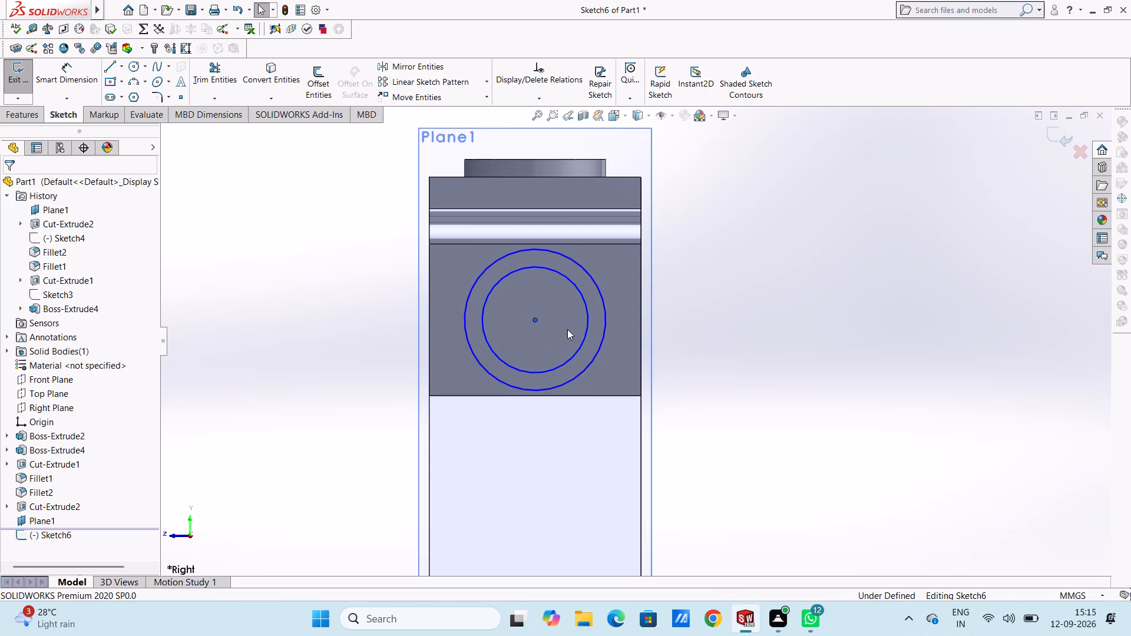
Dimension the outer circle's diameter at 40 mm and set the inner circle's diameter to 20 mm.
click(91, 75)
click(471, 288)
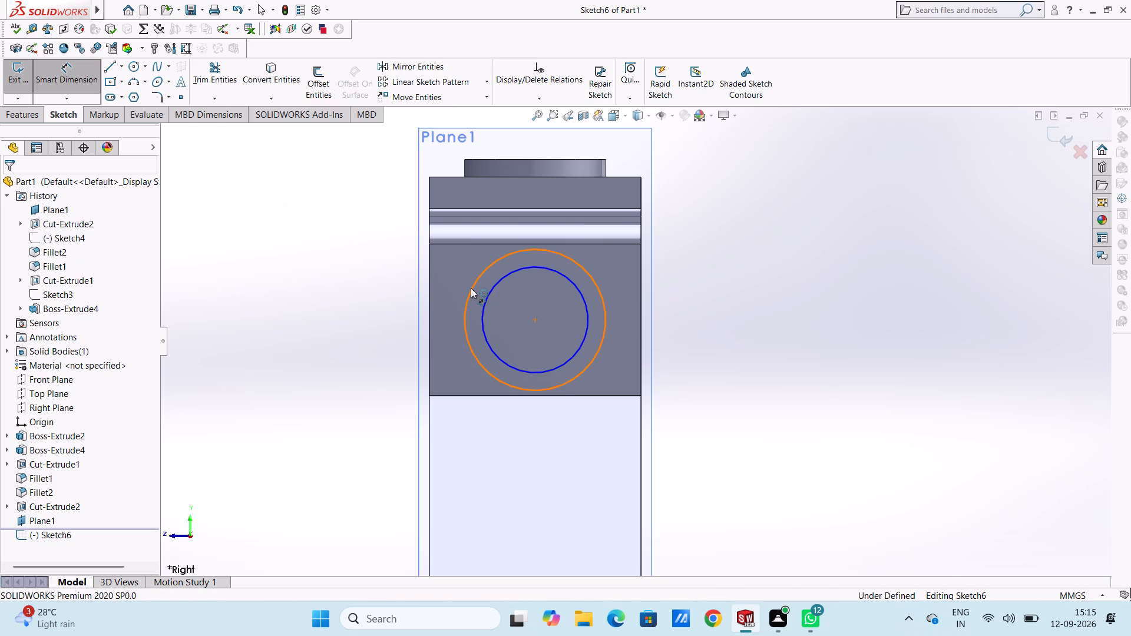
click(302, 212)
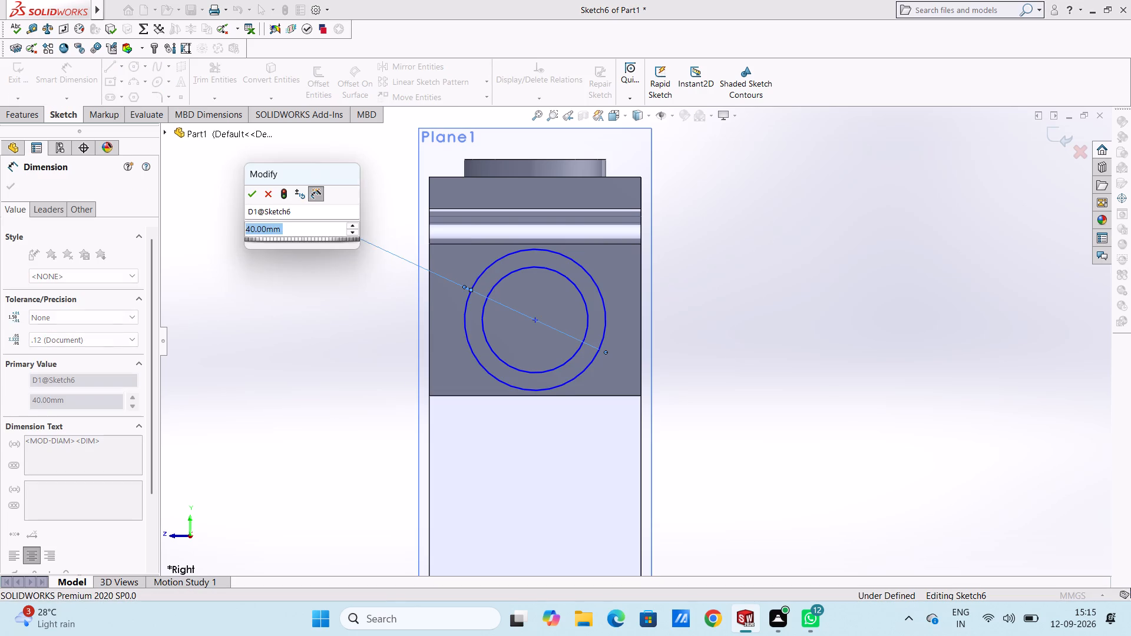
key(Return)
click(346, 291)
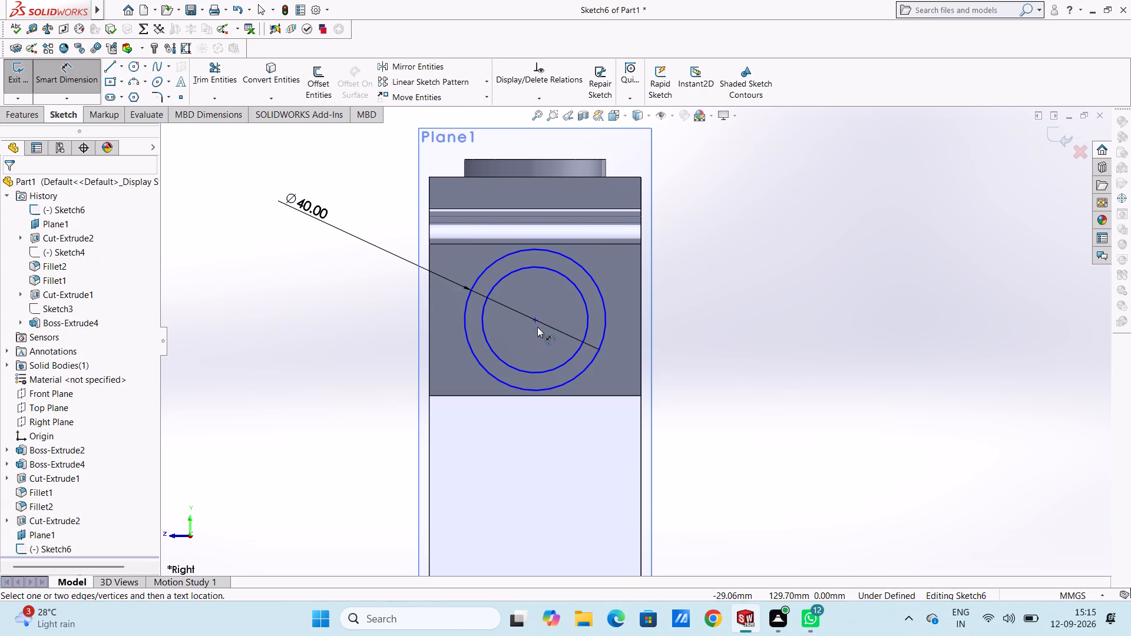
click(491, 343)
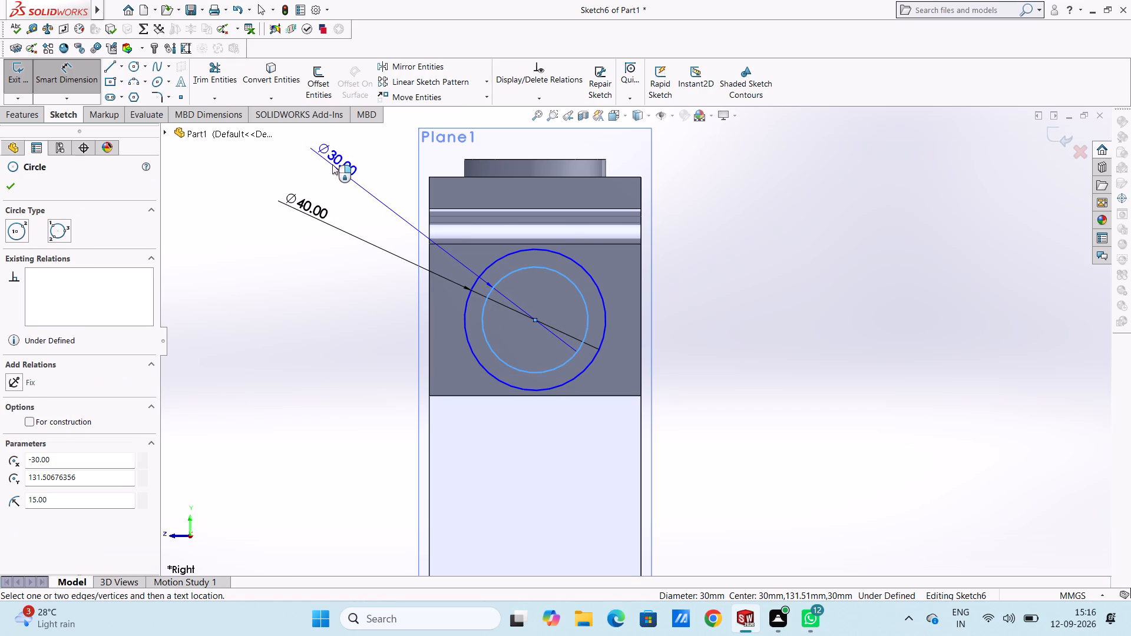
click(332, 164)
text(20)
key(Return)
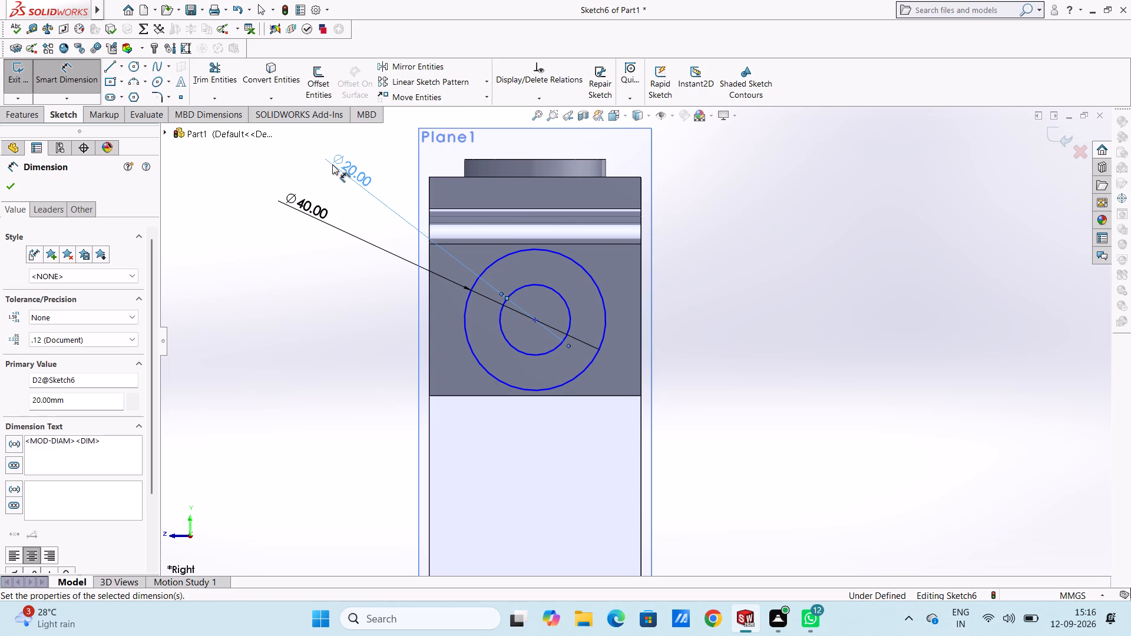
click(311, 280)
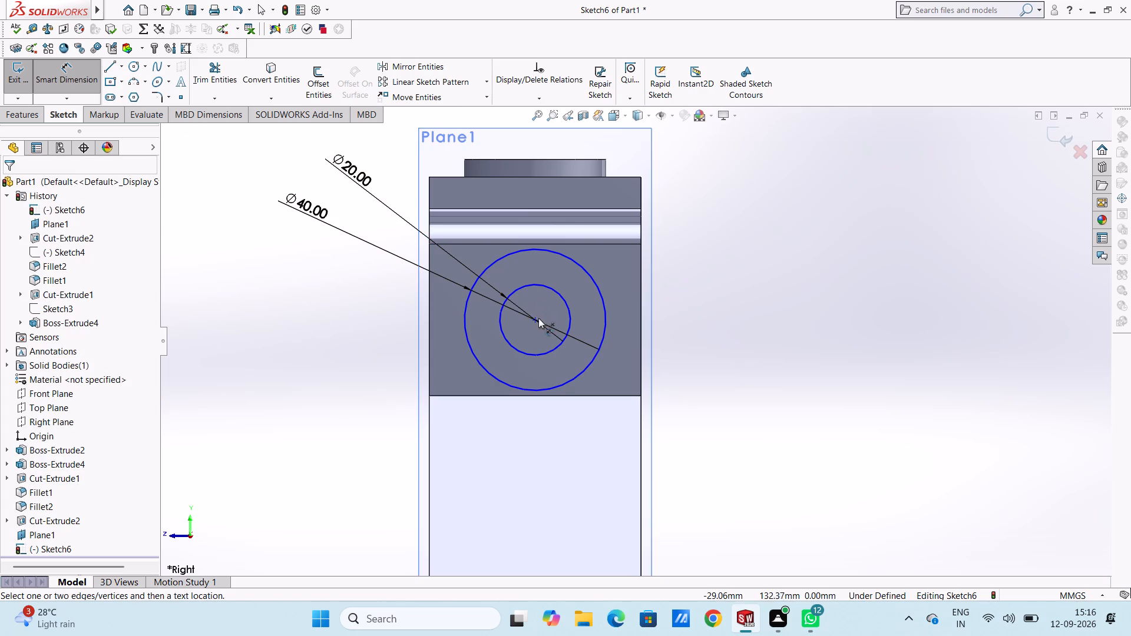
Dimension the circles' centre 15 mm above the lower horizontal edge of the leg's upper vertical section.
click(535, 322)
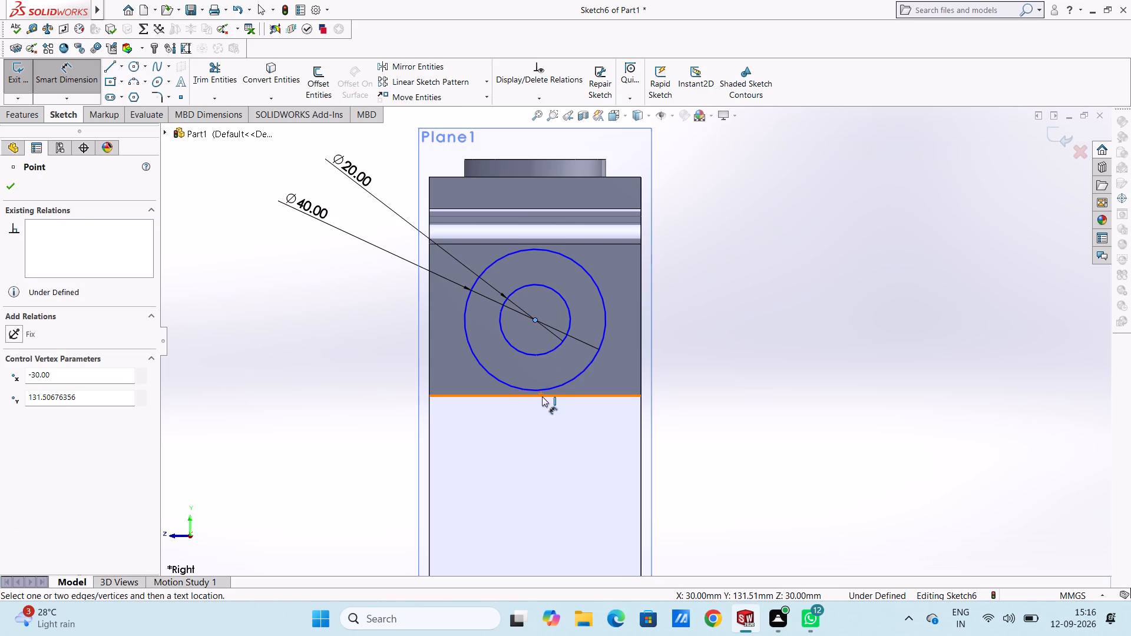
click(542, 396)
click(343, 369)
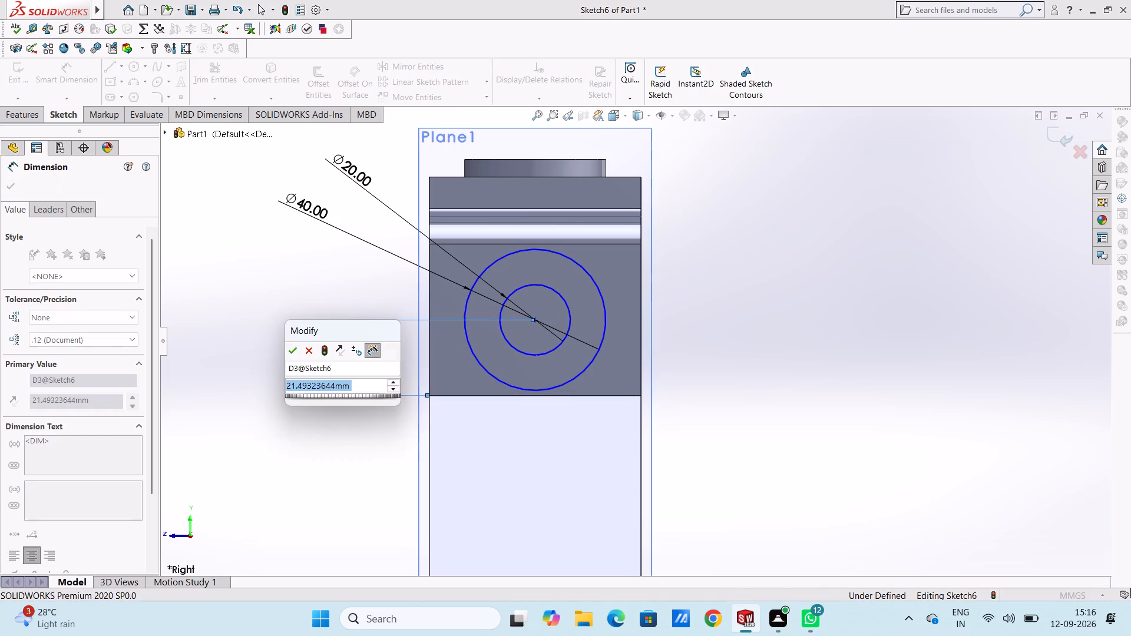
text(15)
key(Return)
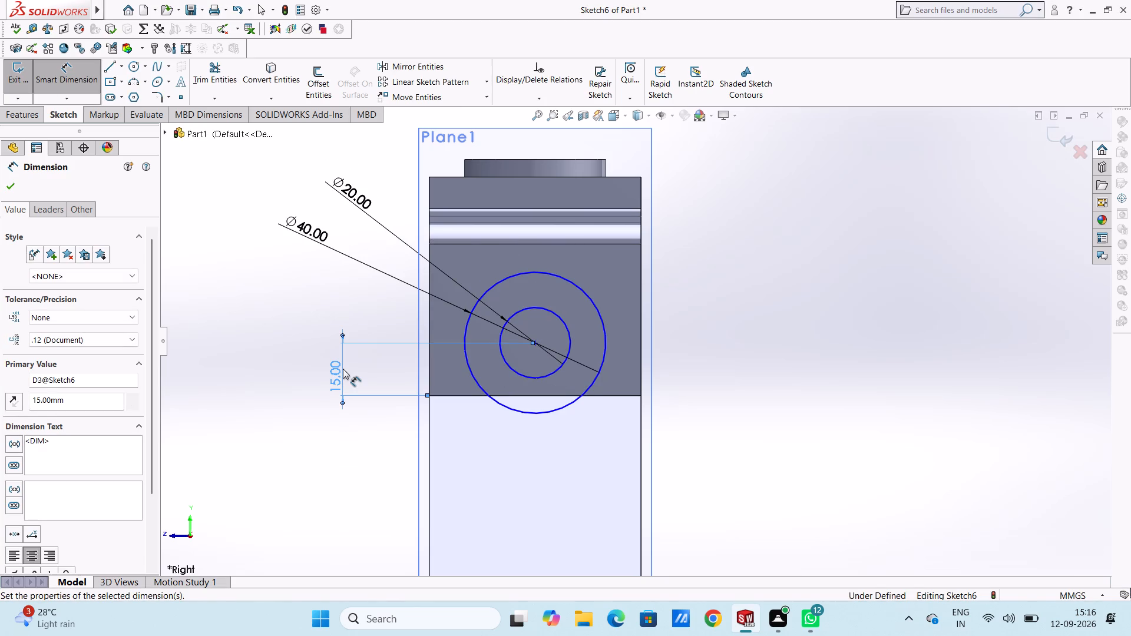
click(365, 372)
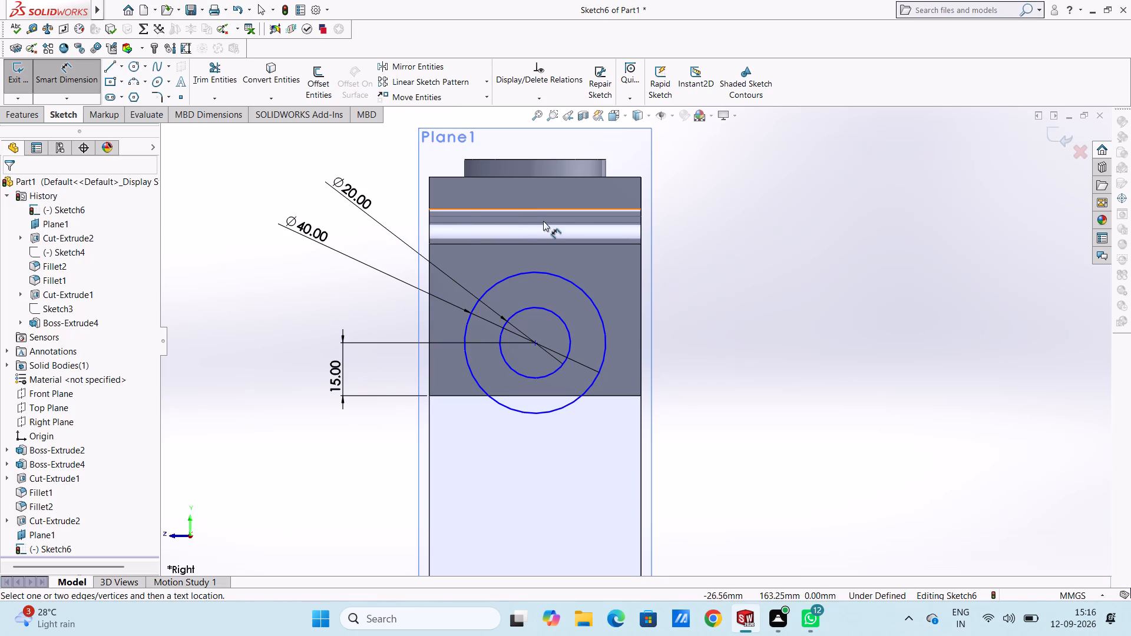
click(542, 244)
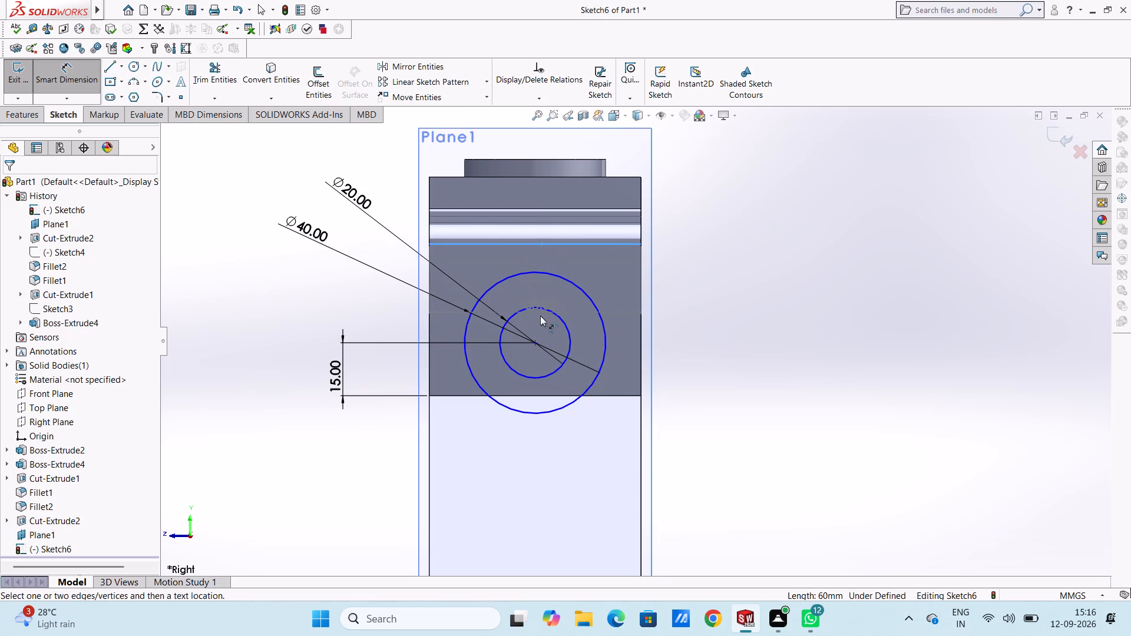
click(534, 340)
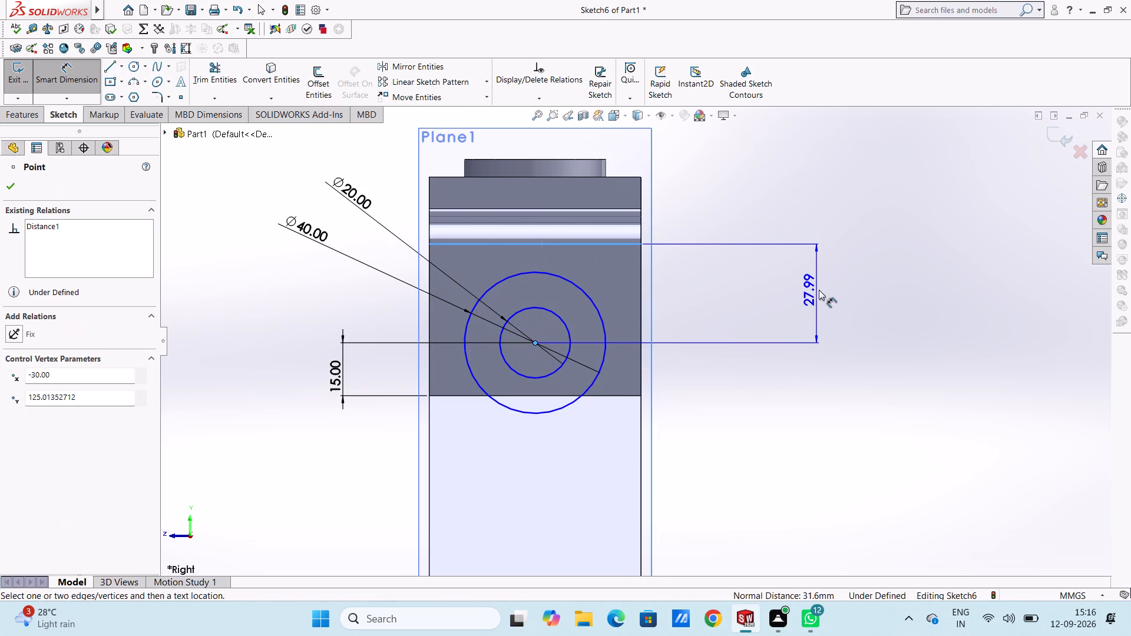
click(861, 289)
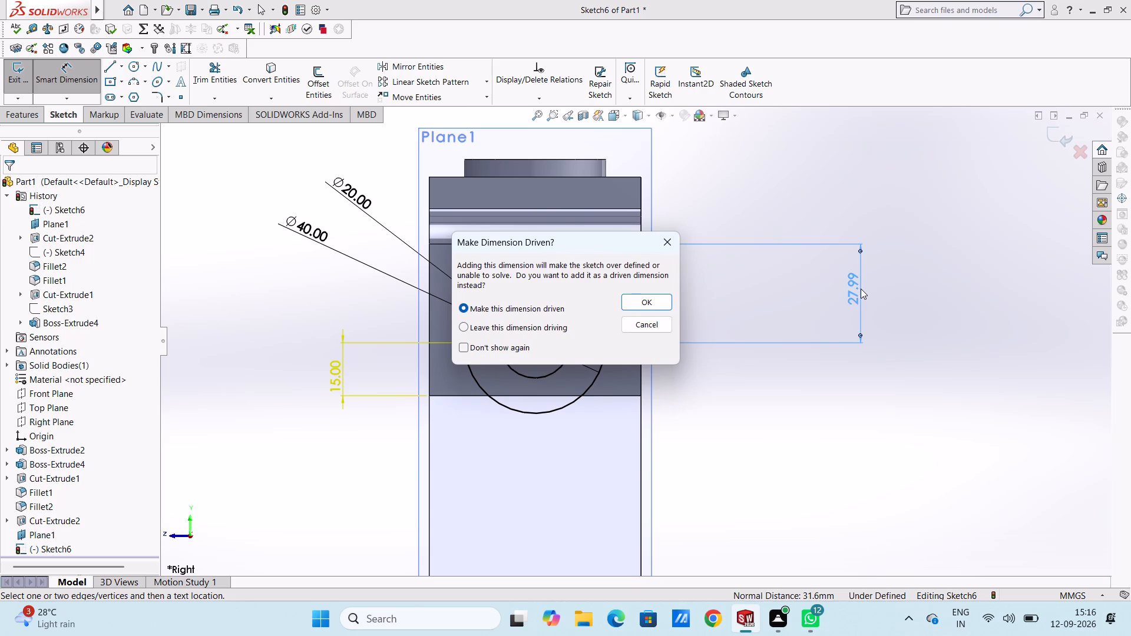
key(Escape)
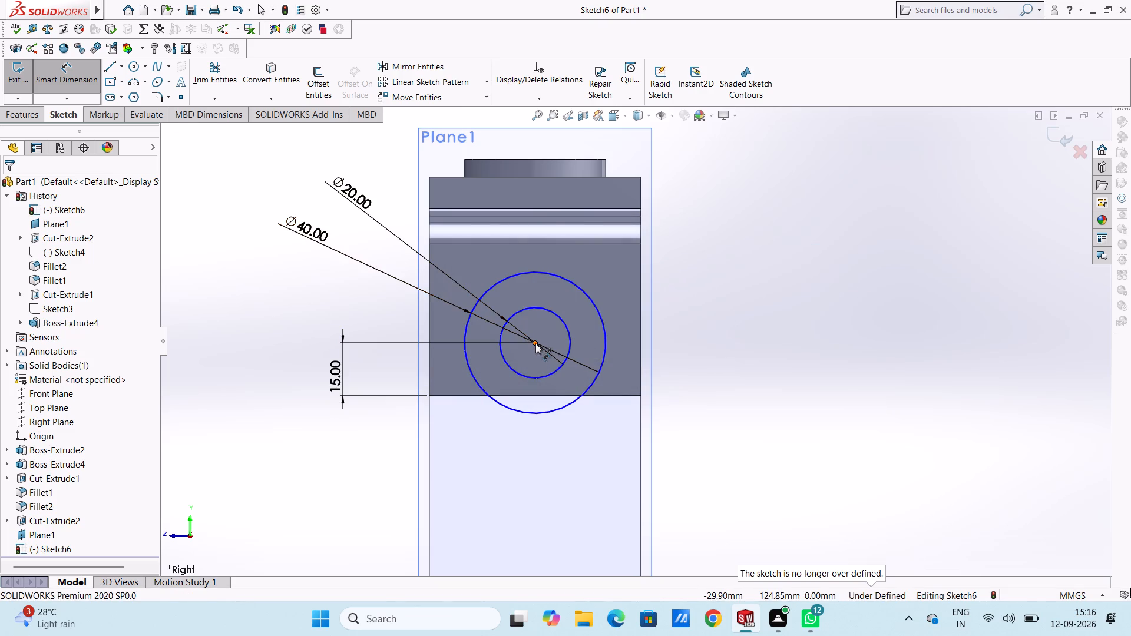
Dimension the circles' centre 30 mm from the vertical side edge of the leg.
click(535, 343)
click(641, 340)
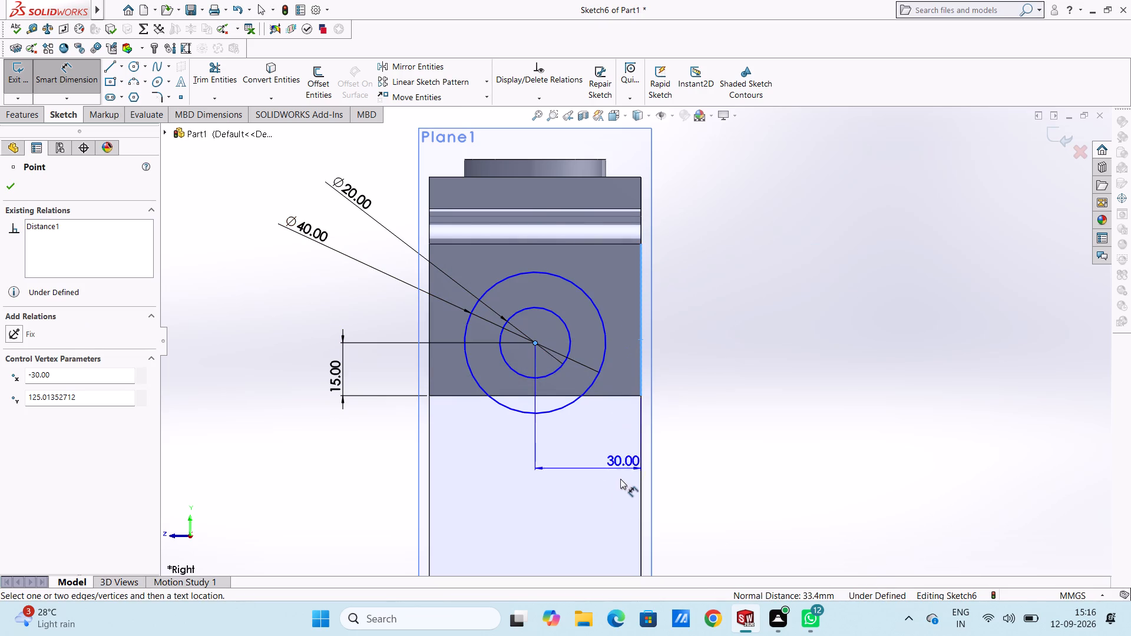
click(616, 502)
key(Return)
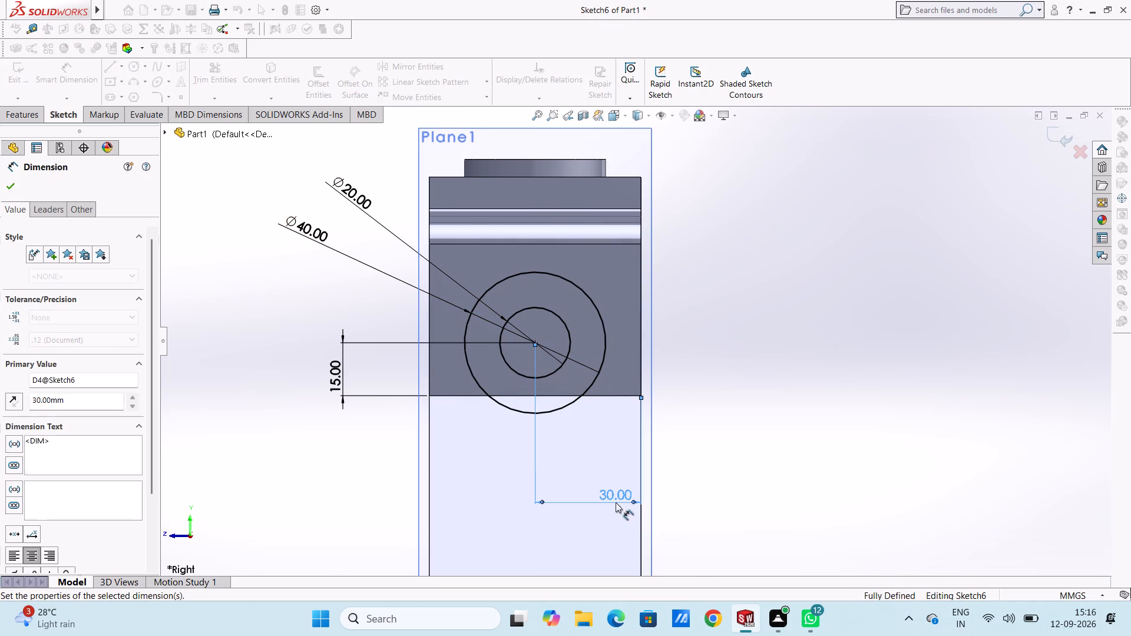
click(760, 437)
key(Escape)
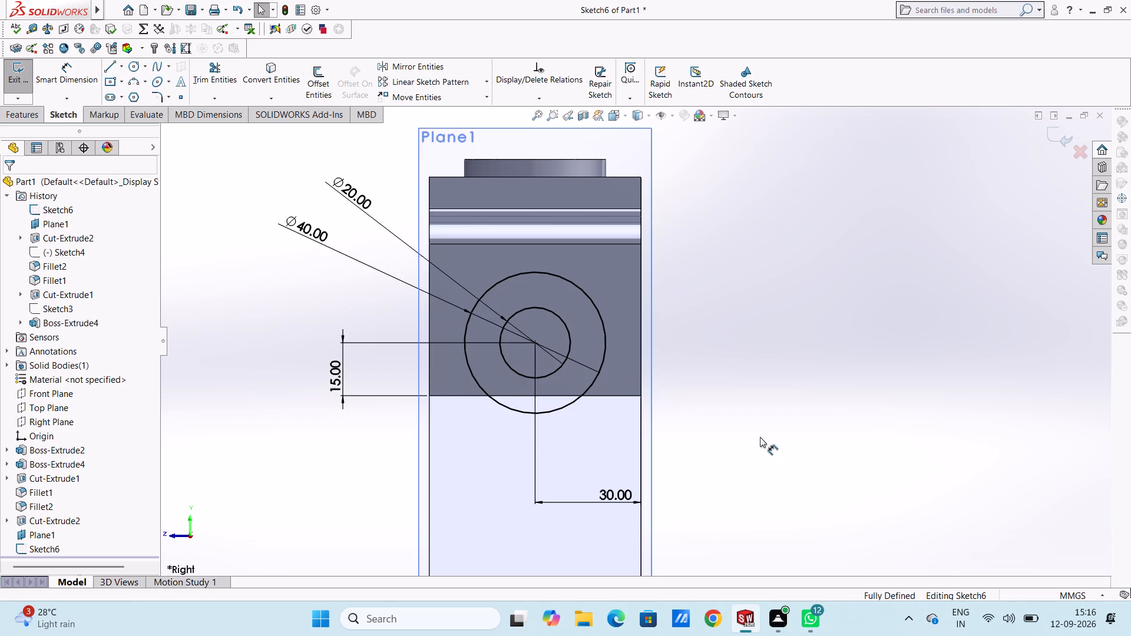
Extrude the two-circle ring sketch 50 mm blind outward from the leg's upper section, merged with the body.
key(ctrl+1)
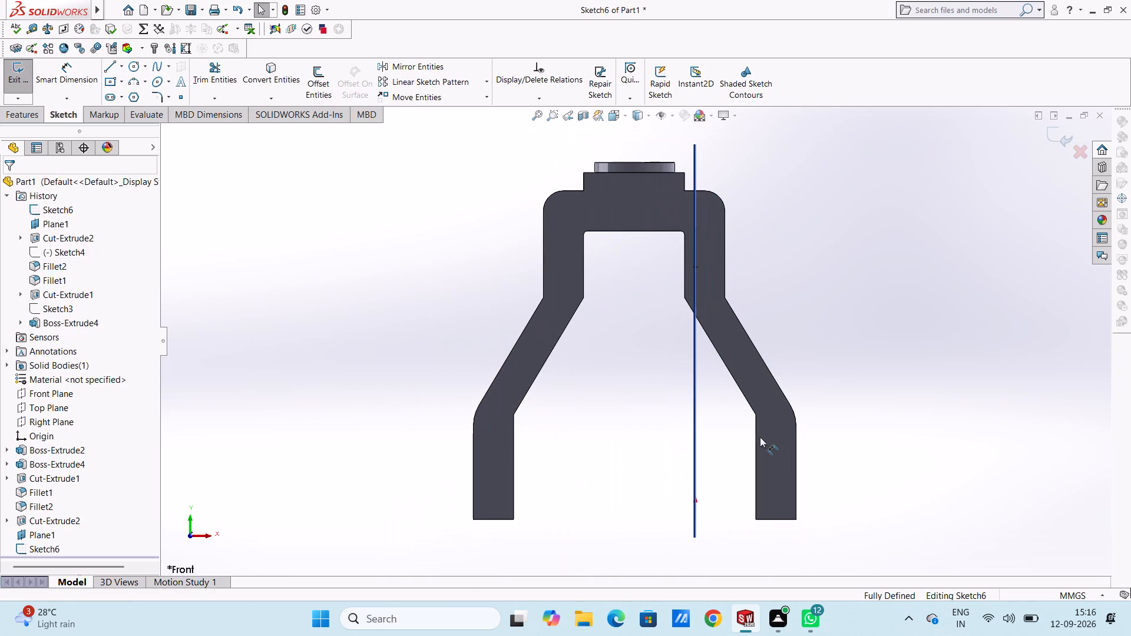
key(ctrl+7)
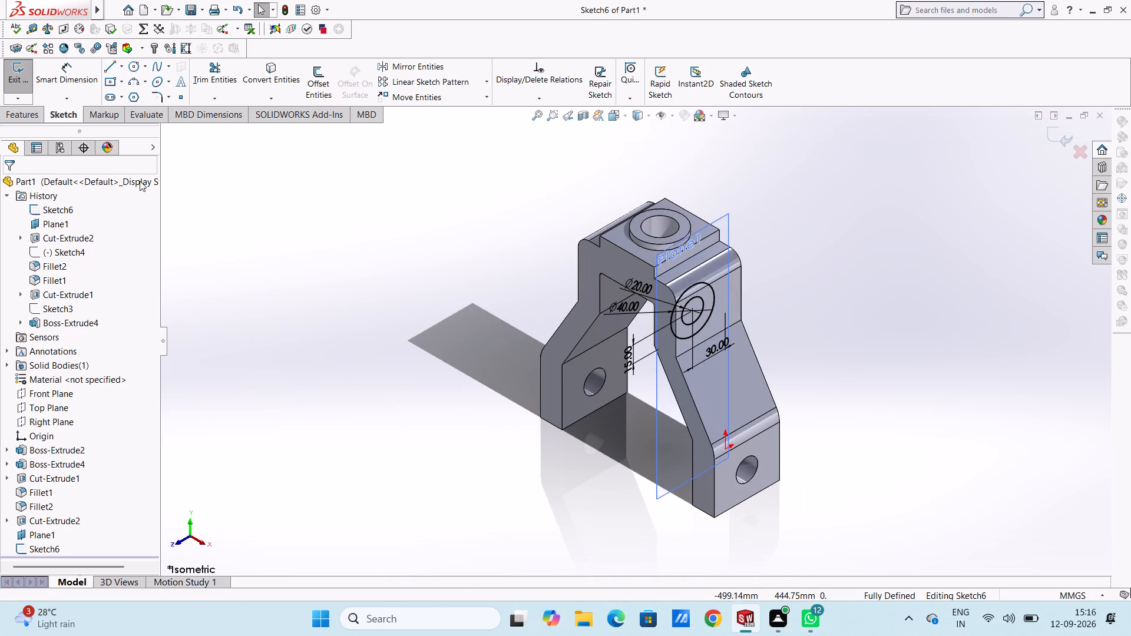
click(14, 110)
click(20, 88)
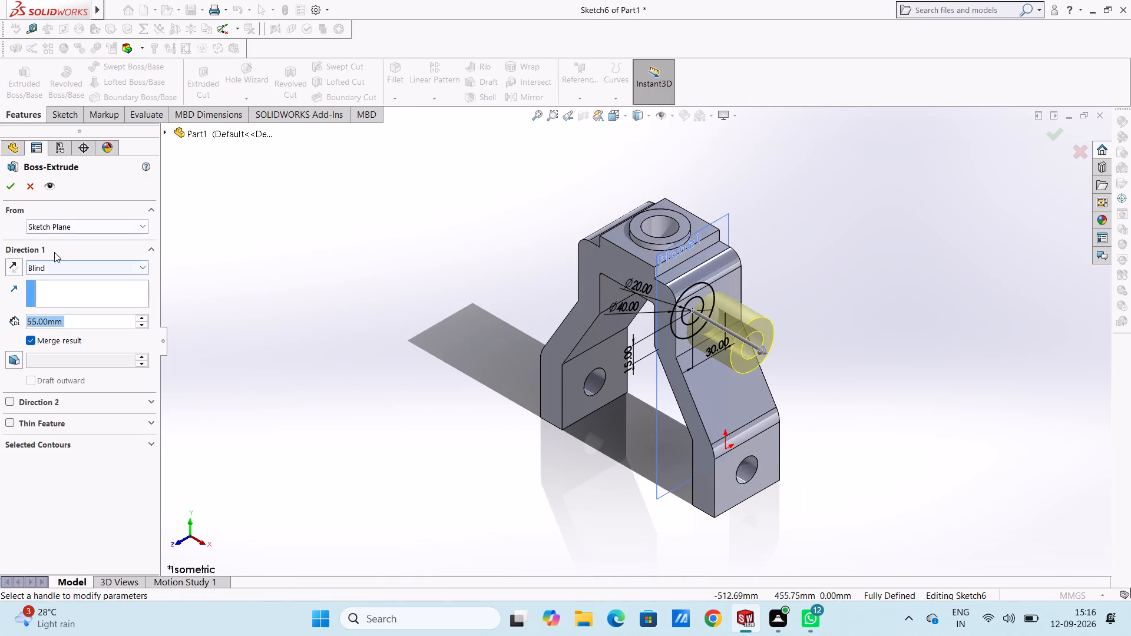
right_click(279, 280)
click(331, 279)
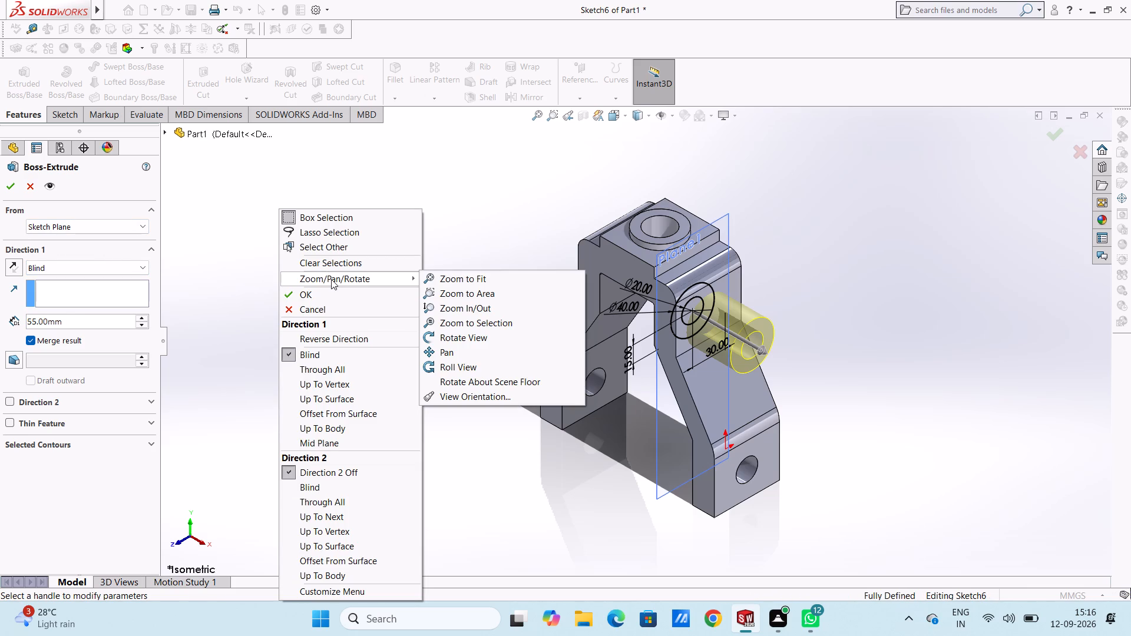
click(459, 335)
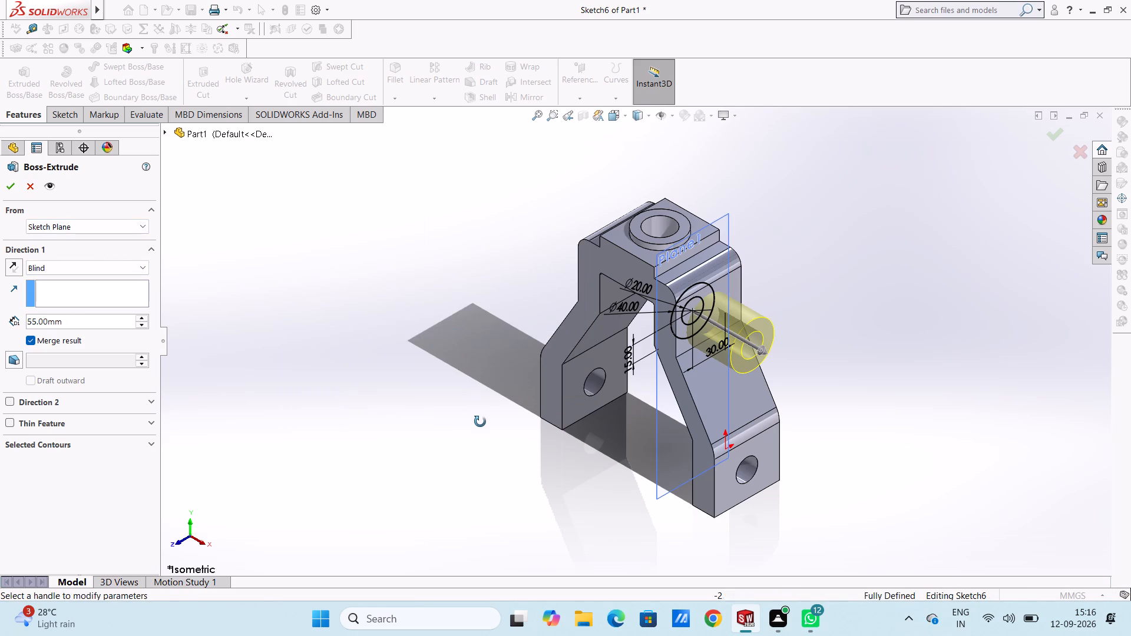
drag(483, 422, 545, 338)
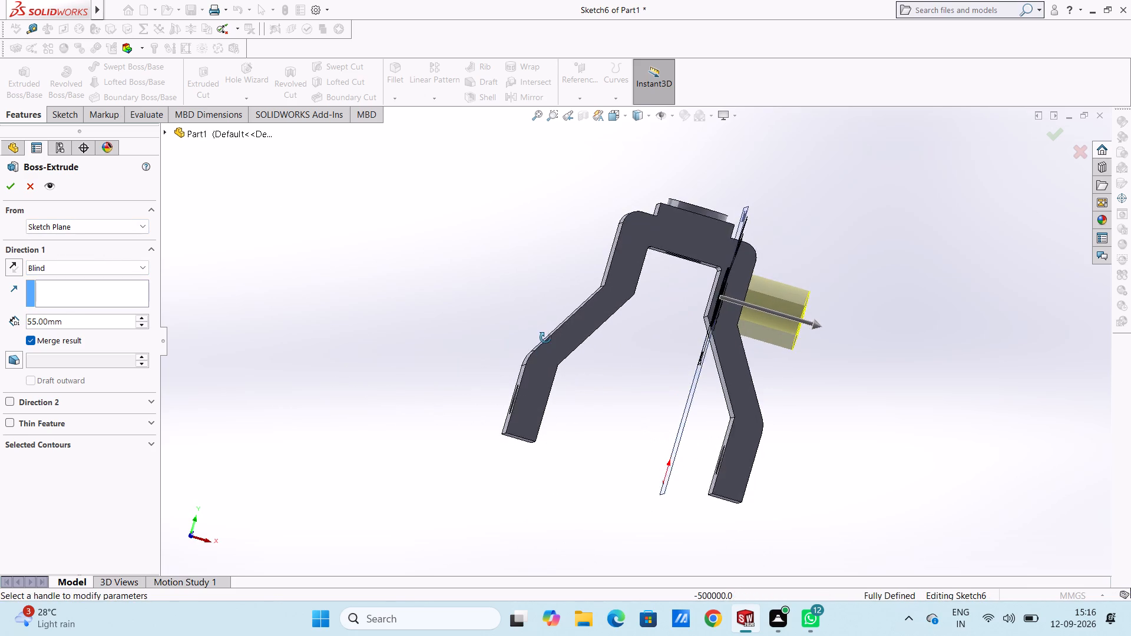
drag(545, 338, 535, 333)
drag(539, 335, 548, 362)
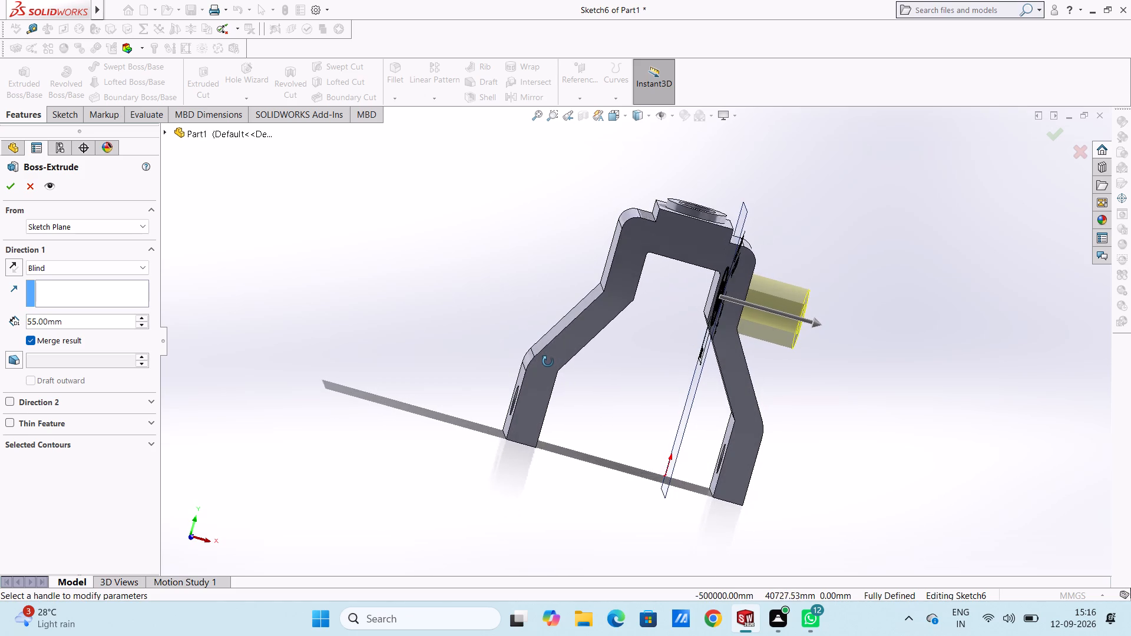
drag(548, 362, 548, 363)
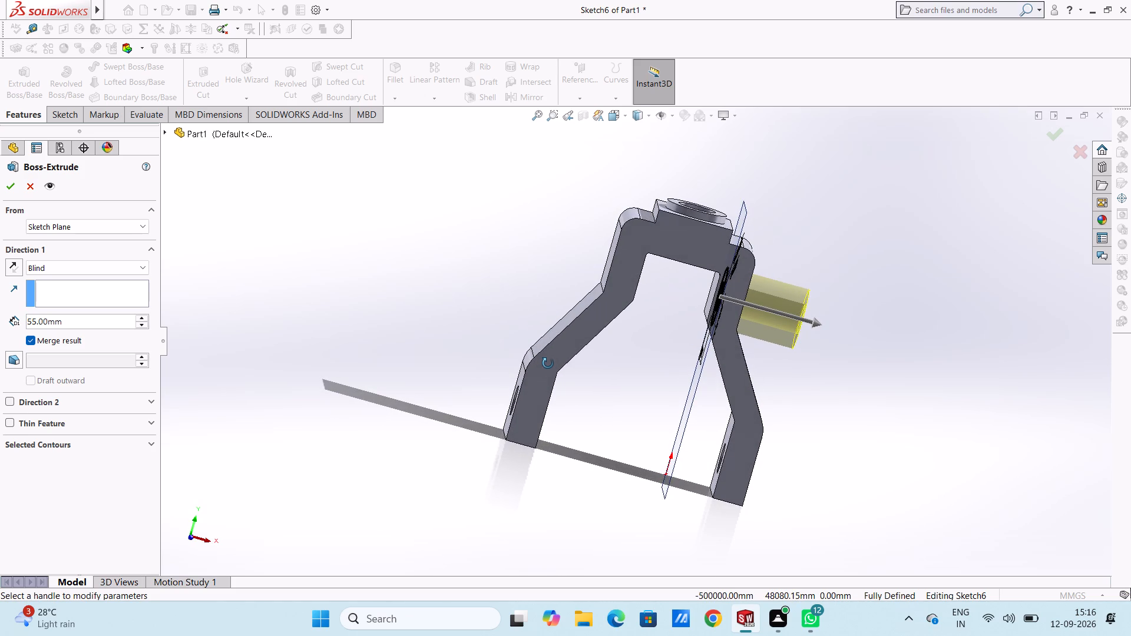
click(548, 363)
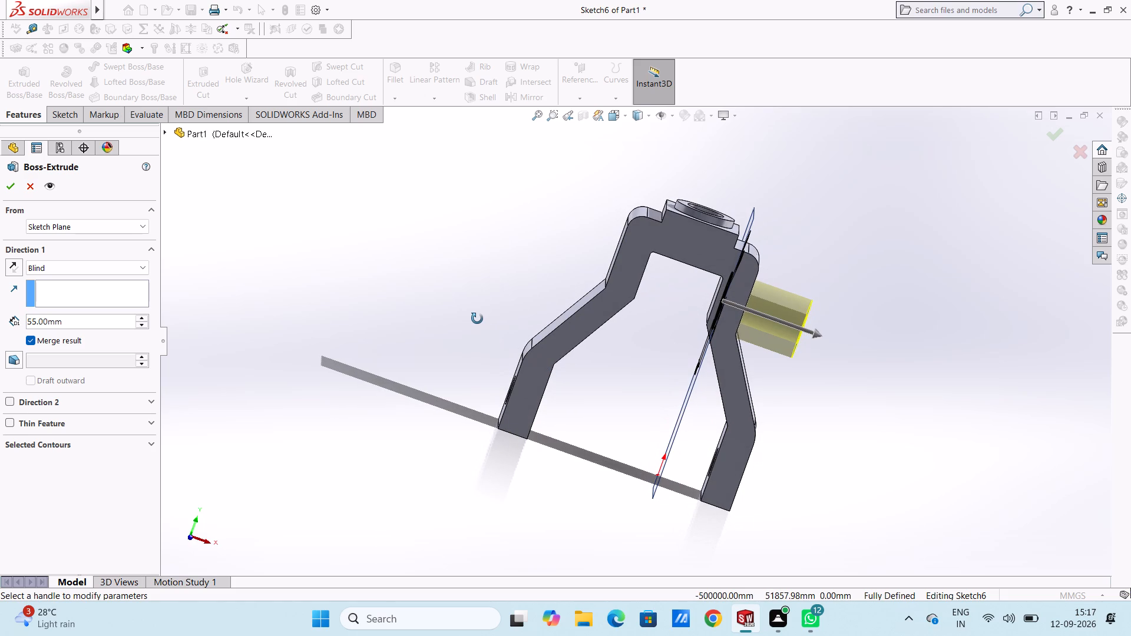
key(Escape)
double_click(81, 319)
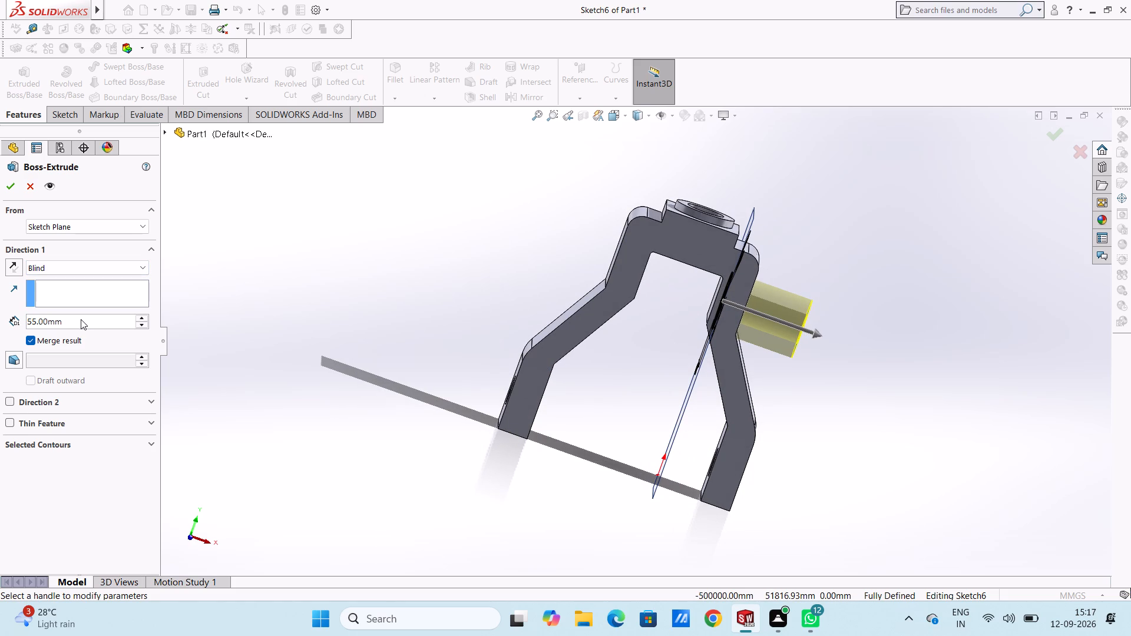
text(50)
key(Return)
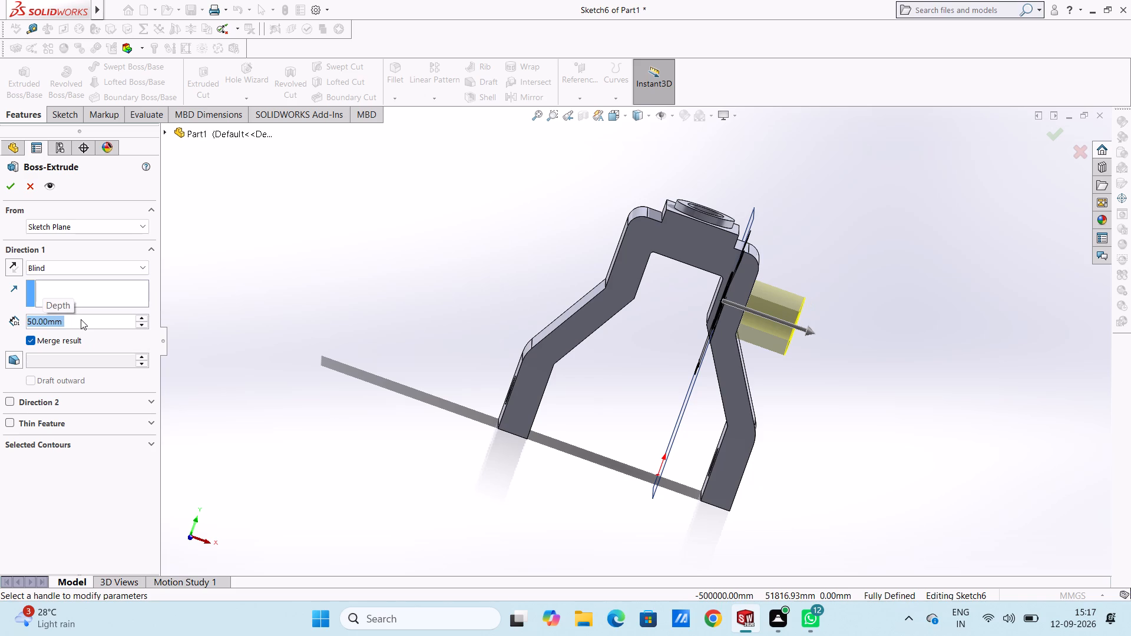
click(10, 188)
click(376, 293)
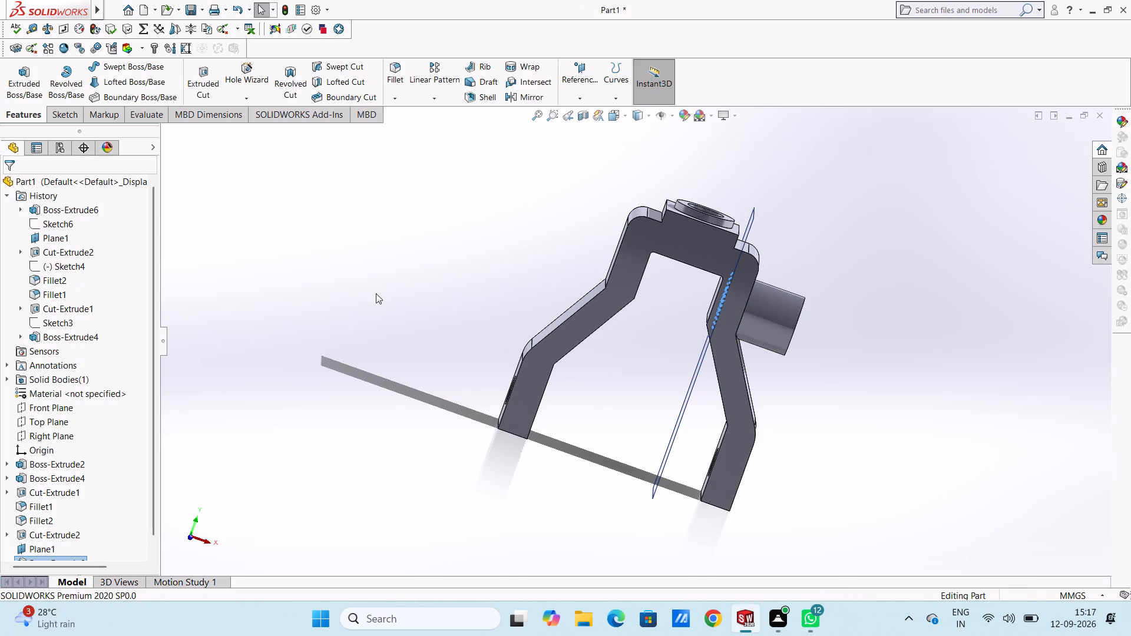
Hide Plane1, the offset plane used for the side boss sketch.
key(ctrl+1)
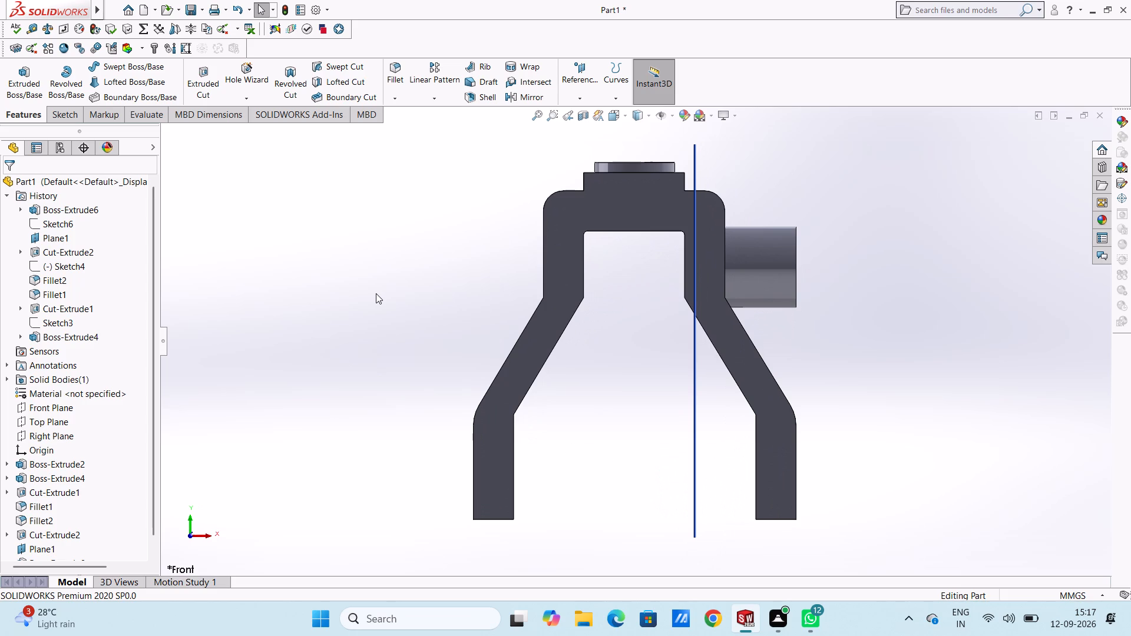
scroll(87, 539, down, 5)
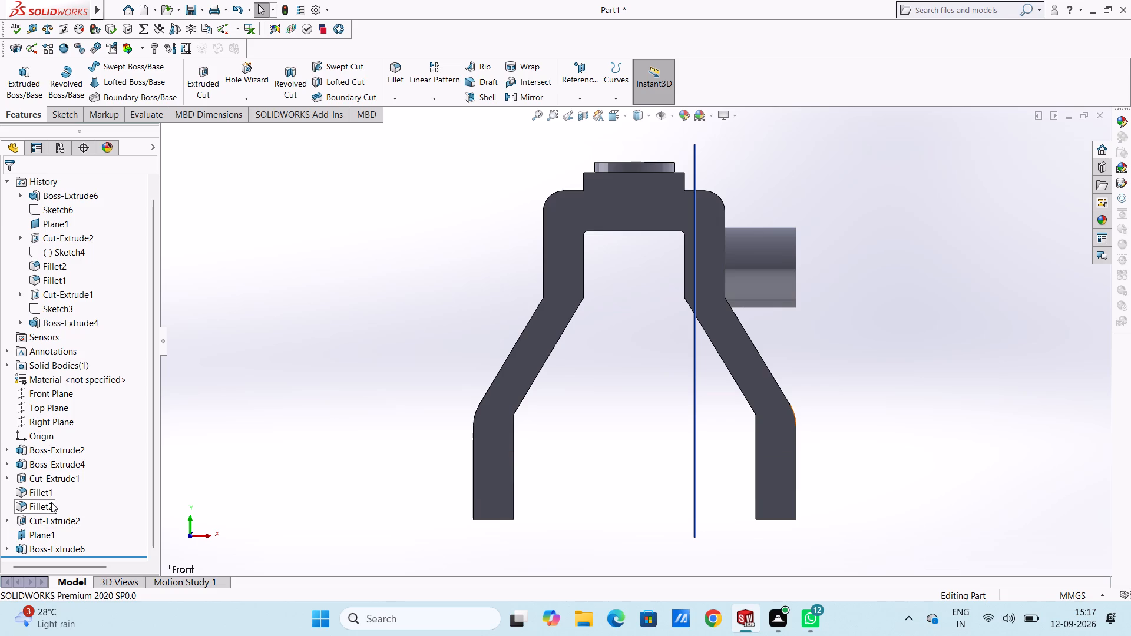
click(46, 539)
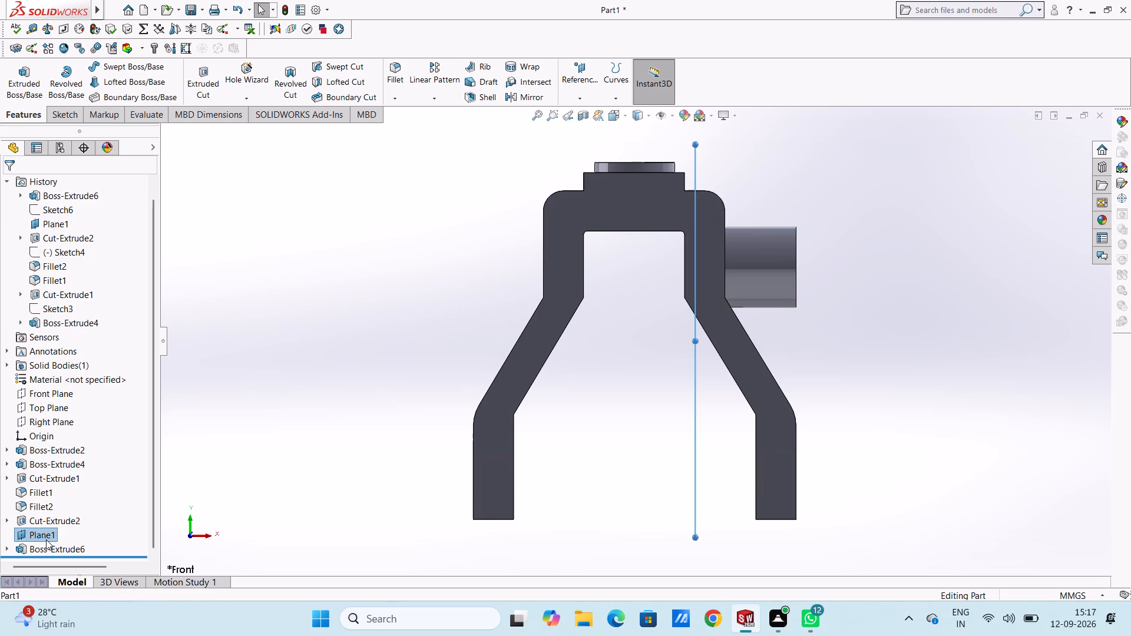
click(74, 499)
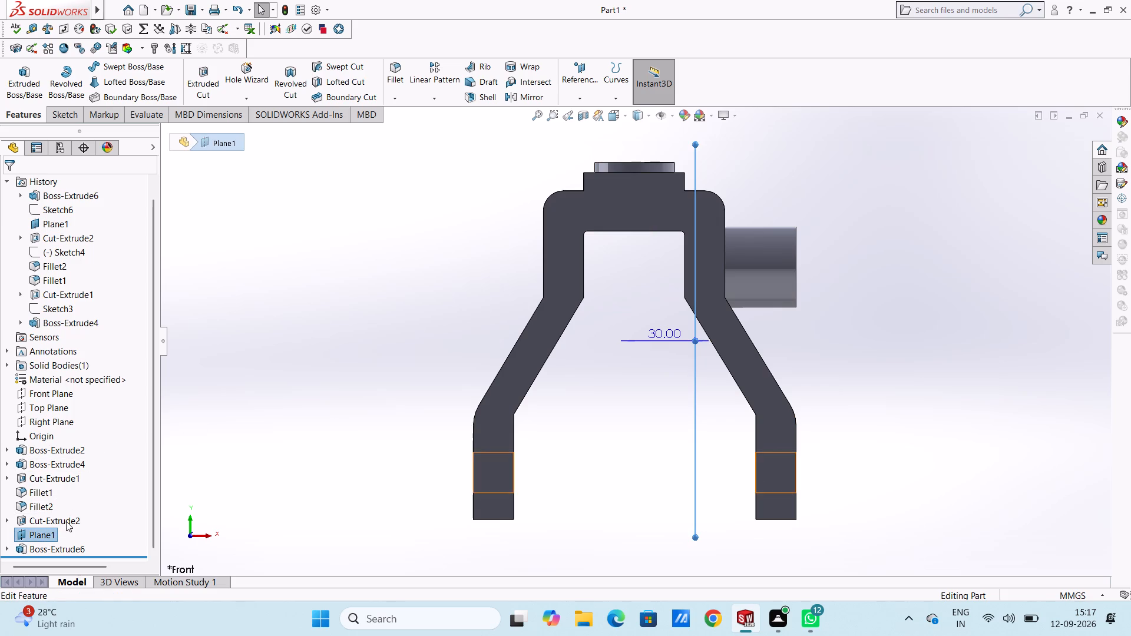
click(292, 430)
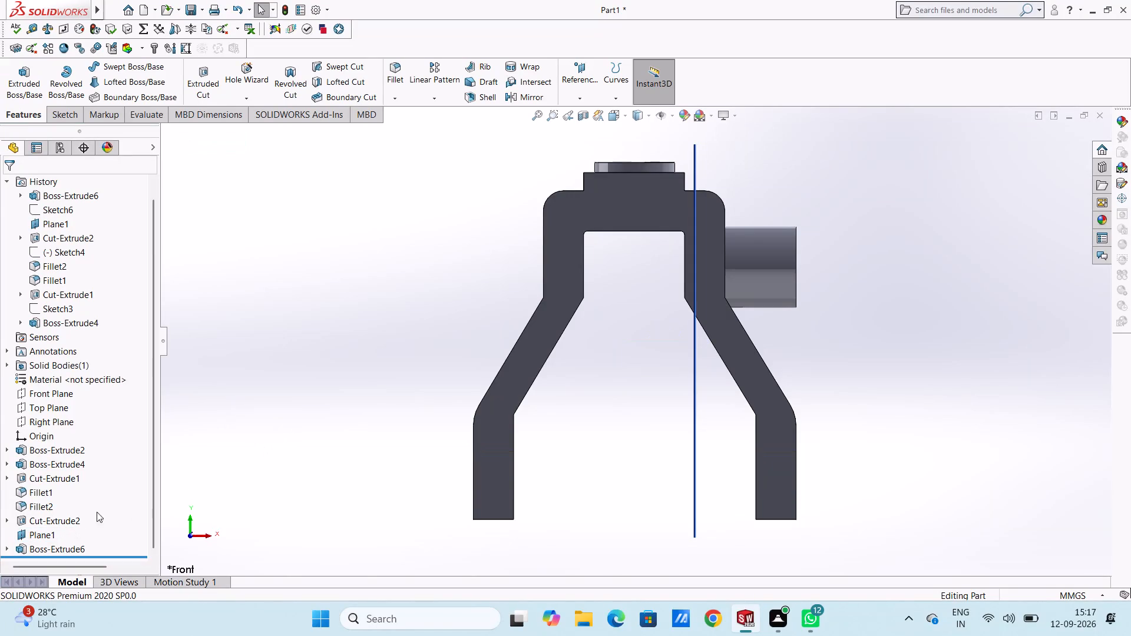
click(51, 538)
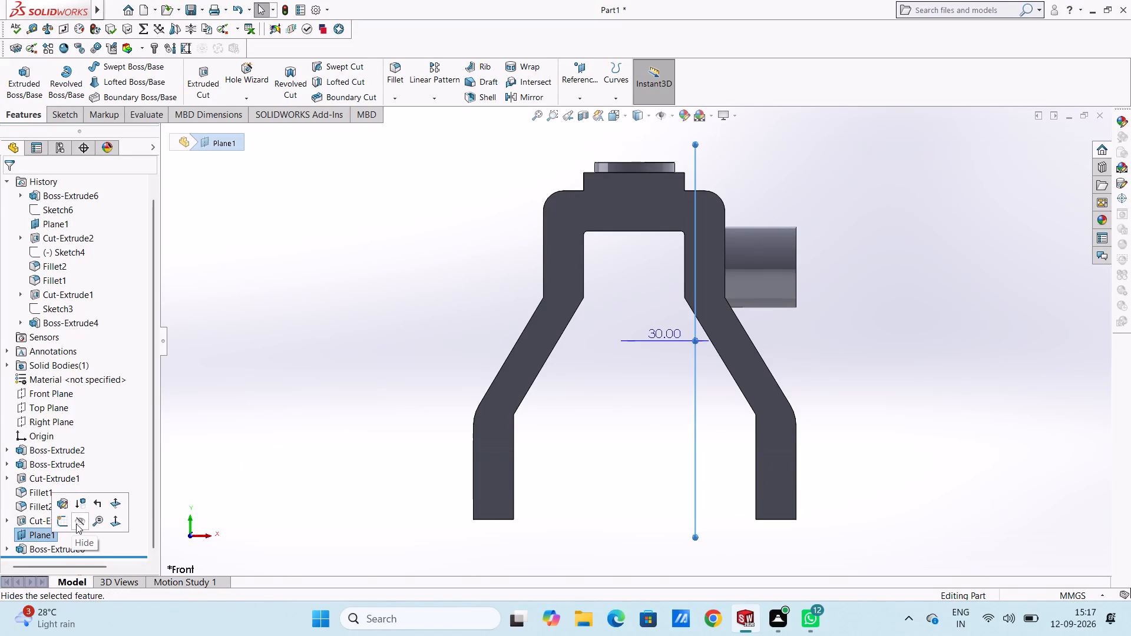
click(76, 524)
click(372, 377)
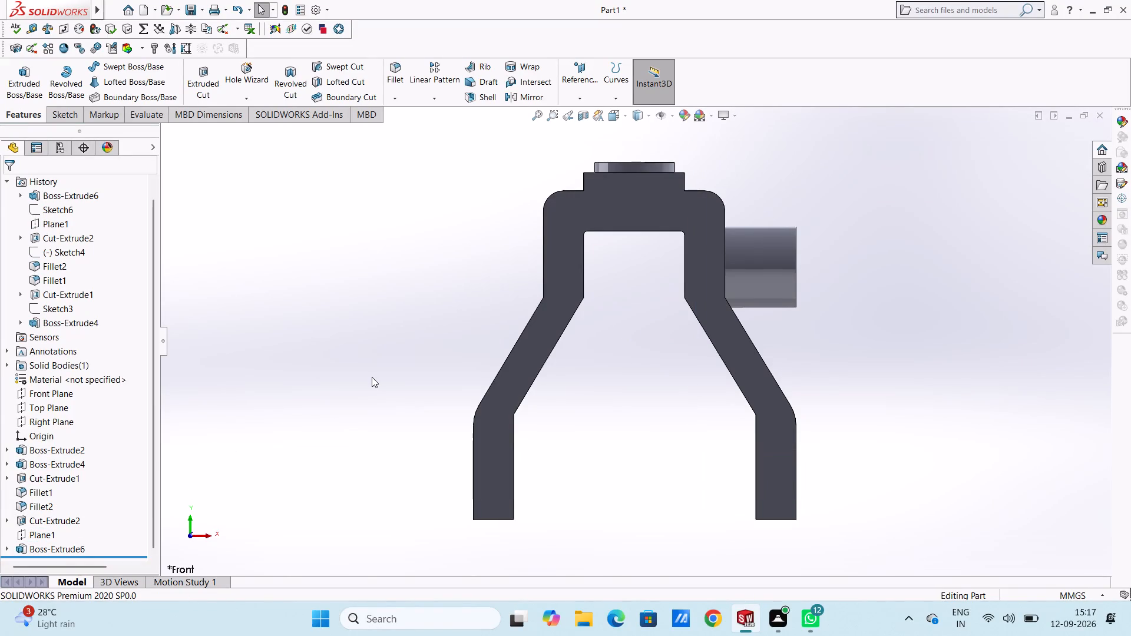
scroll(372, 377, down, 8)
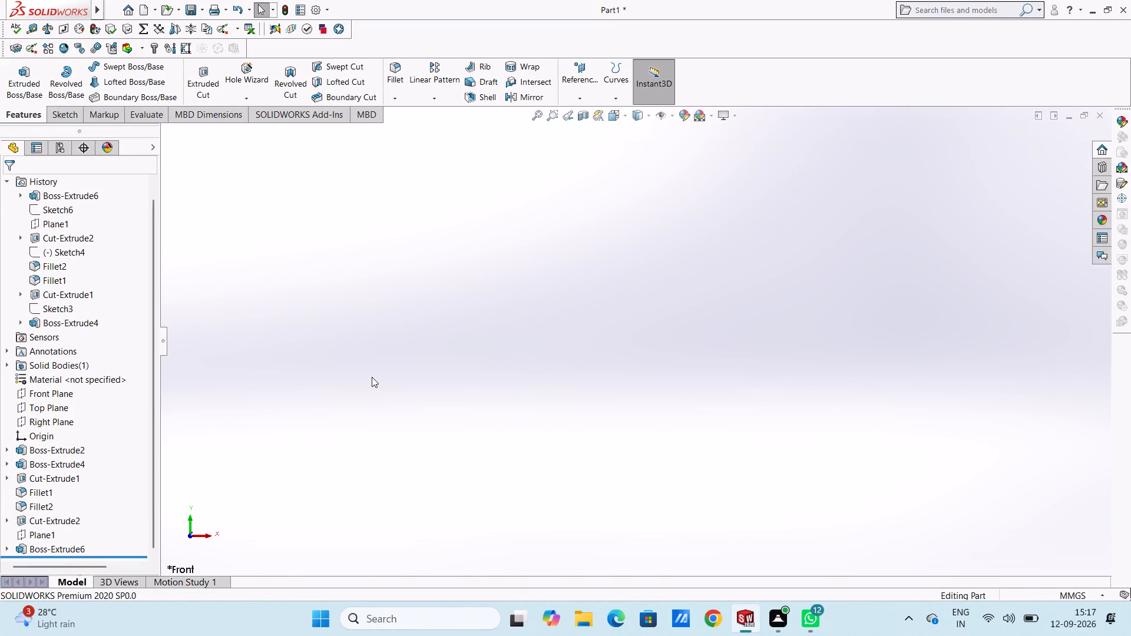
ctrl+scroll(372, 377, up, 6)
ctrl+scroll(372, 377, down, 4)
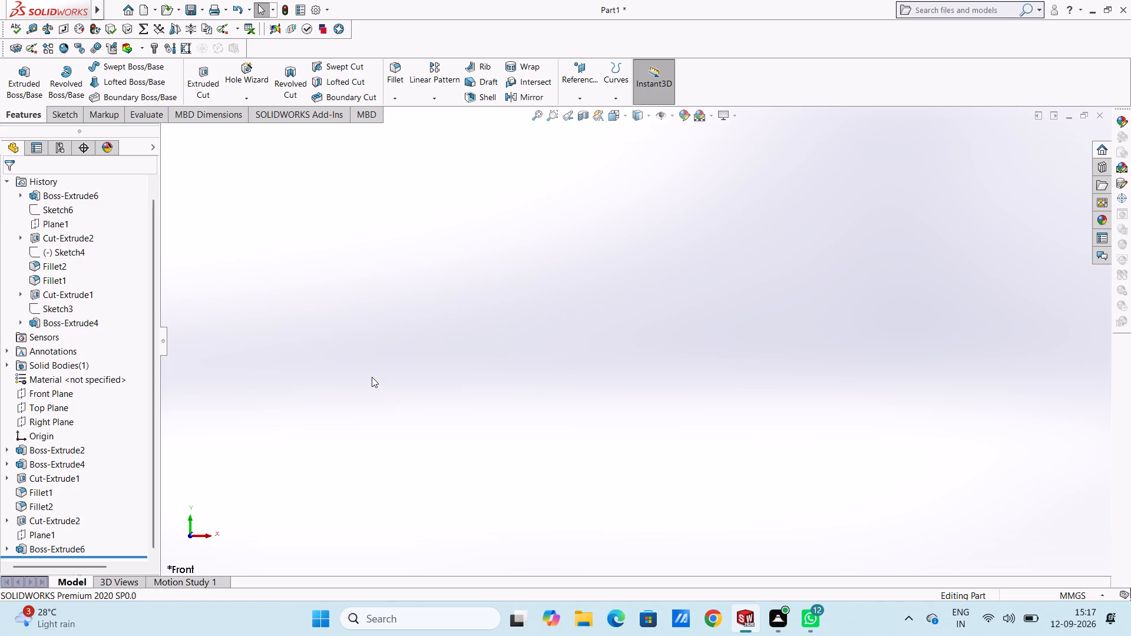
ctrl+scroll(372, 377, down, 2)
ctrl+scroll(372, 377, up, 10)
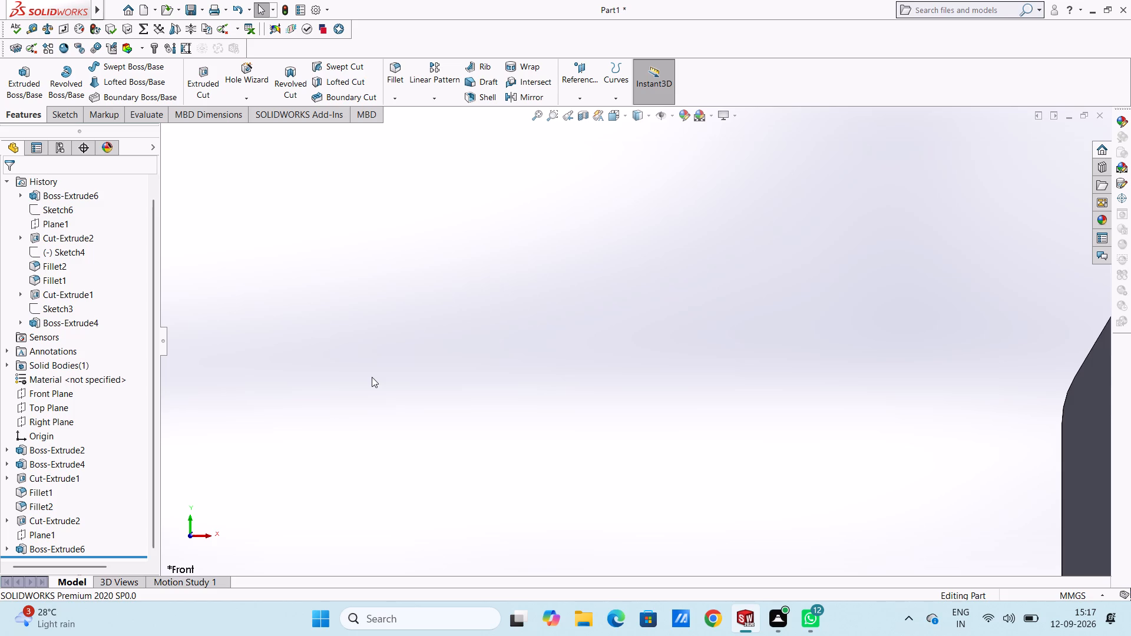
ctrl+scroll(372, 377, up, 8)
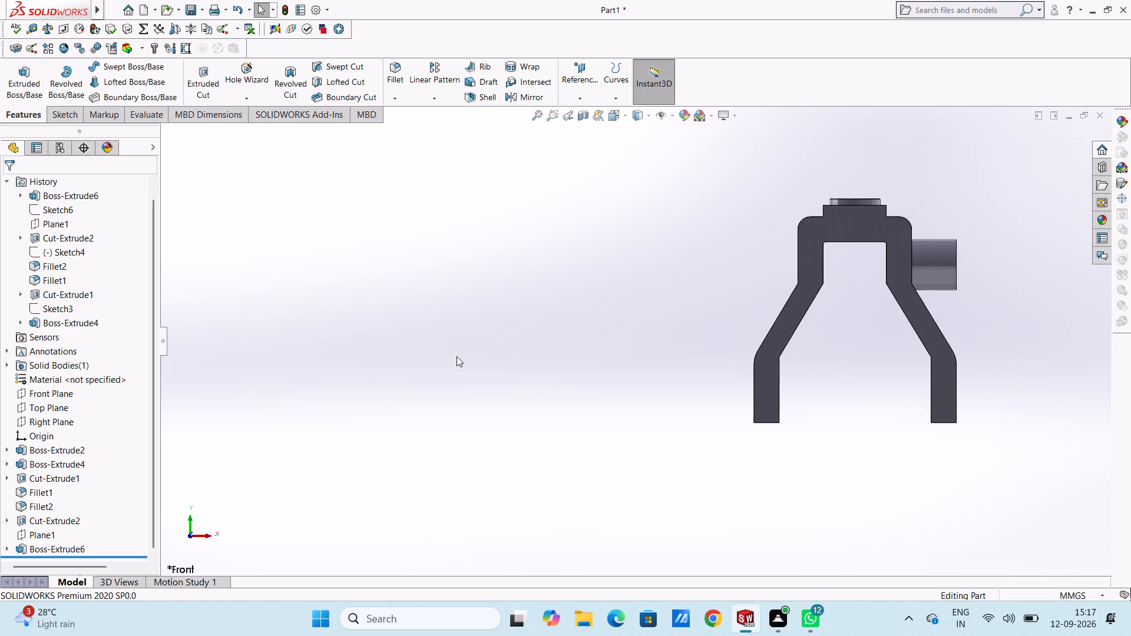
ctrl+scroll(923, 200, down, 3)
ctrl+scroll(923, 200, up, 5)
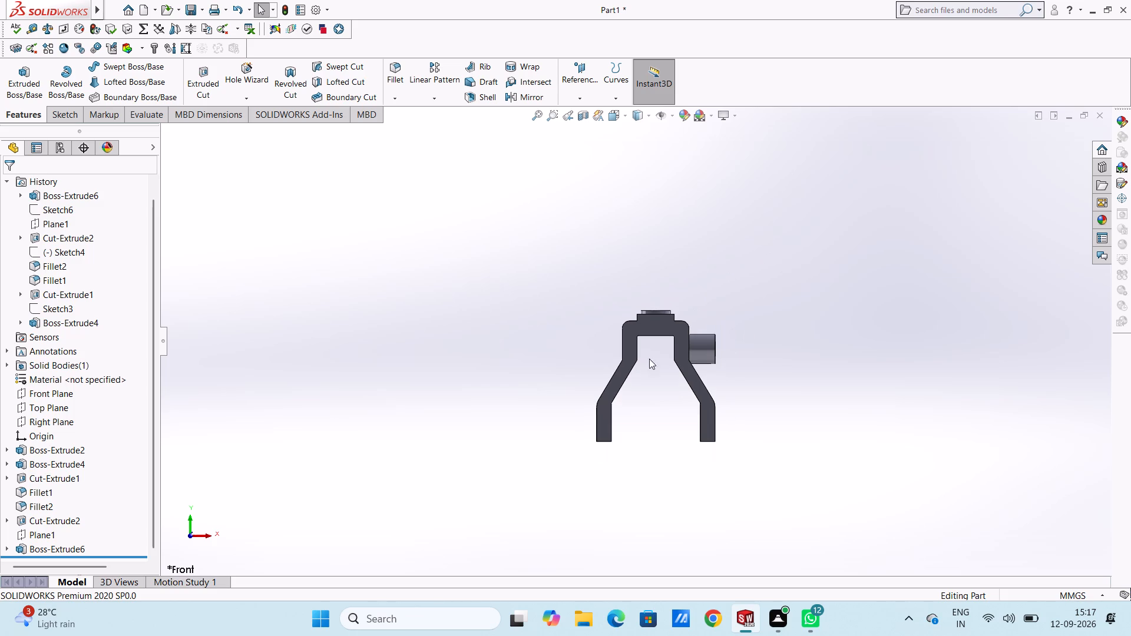
Create a reference plane offset 30 mm from the Right Plane, flipped towards the leg without the side boss.
click(574, 74)
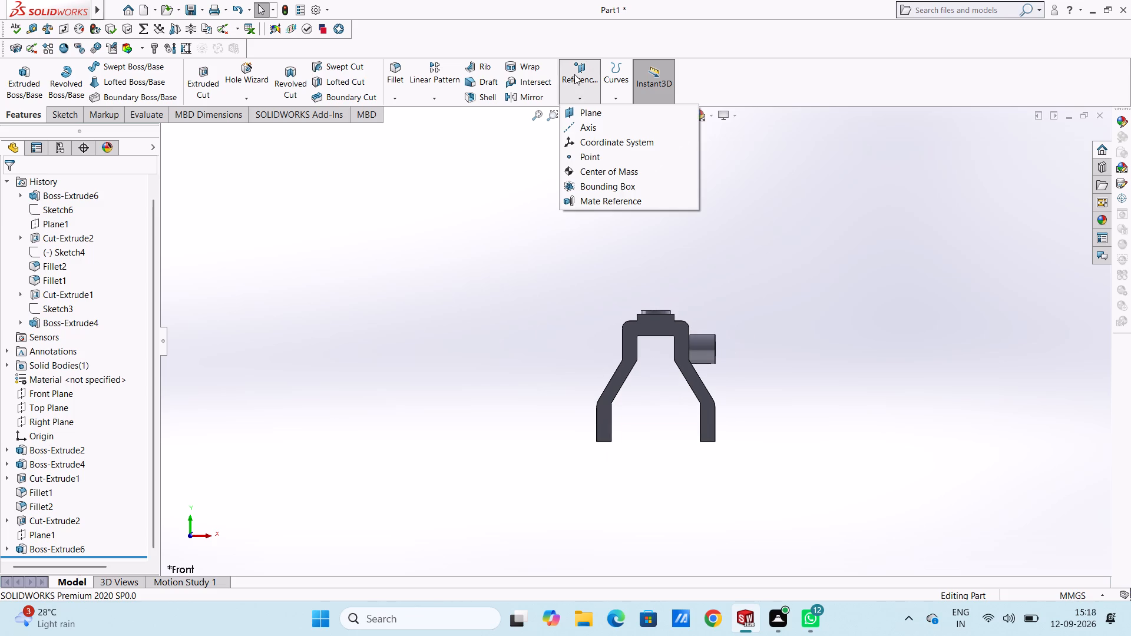
click(584, 117)
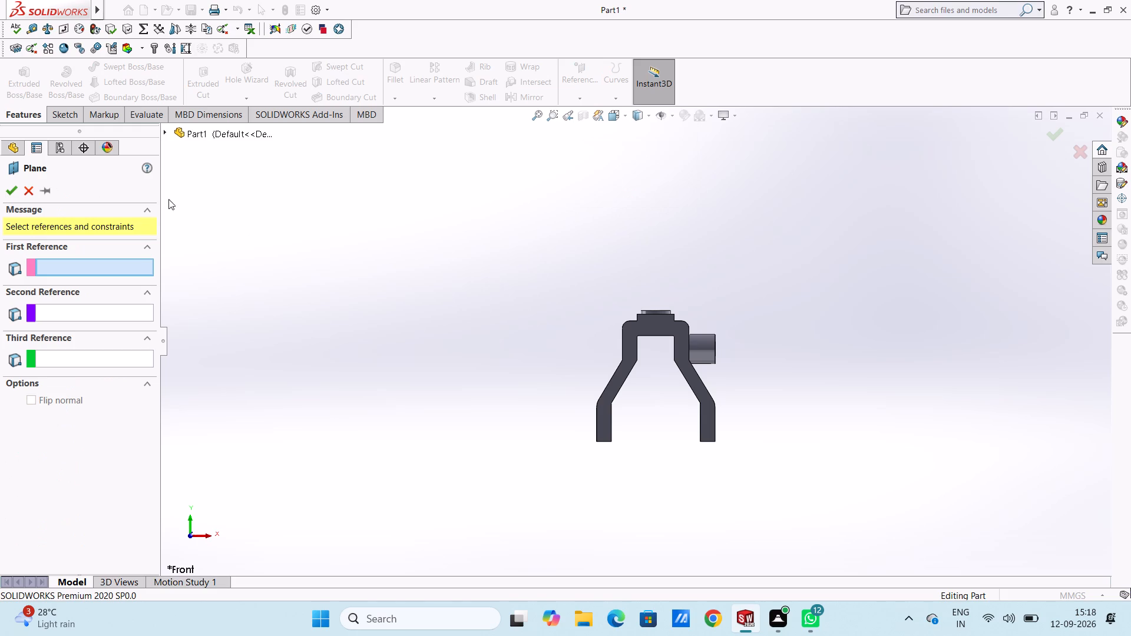
click(169, 134)
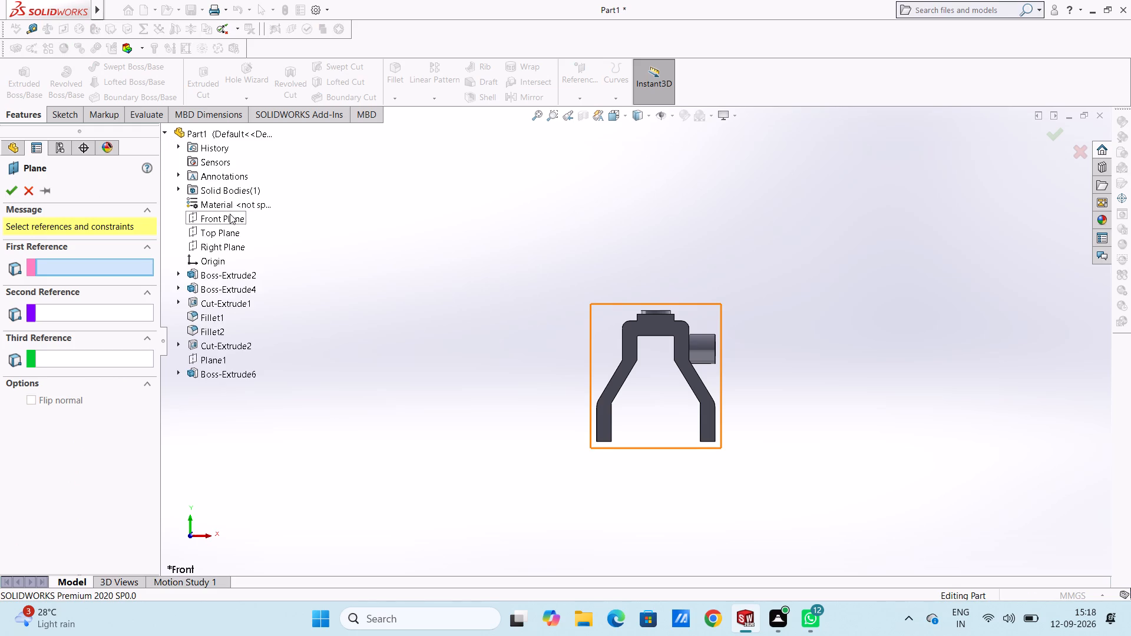
click(238, 247)
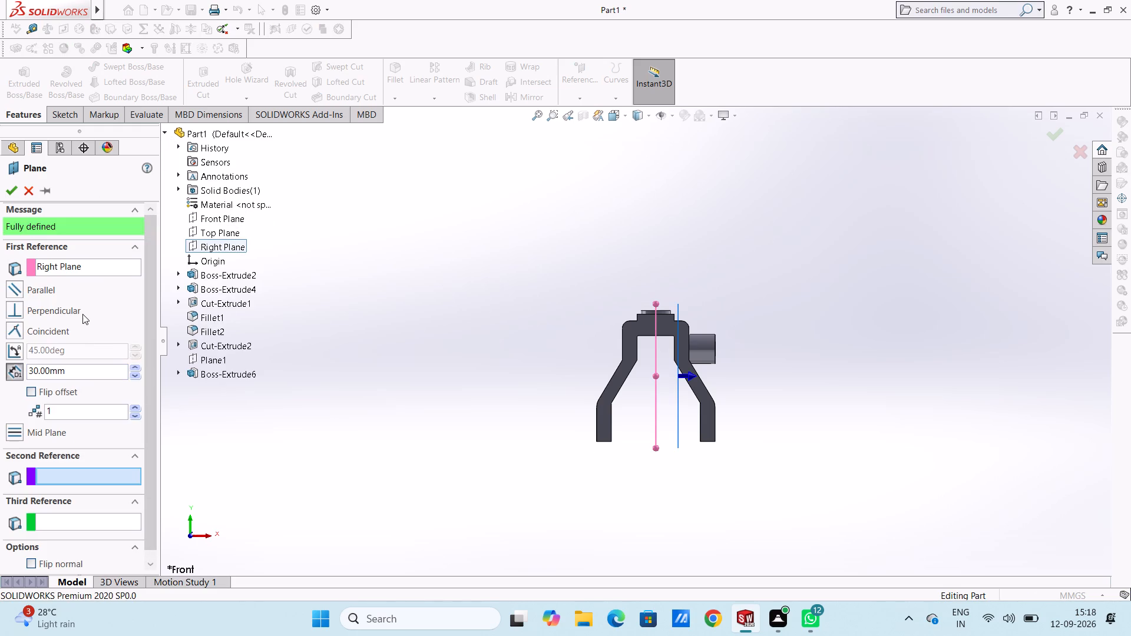
click(29, 389)
click(9, 193)
click(266, 243)
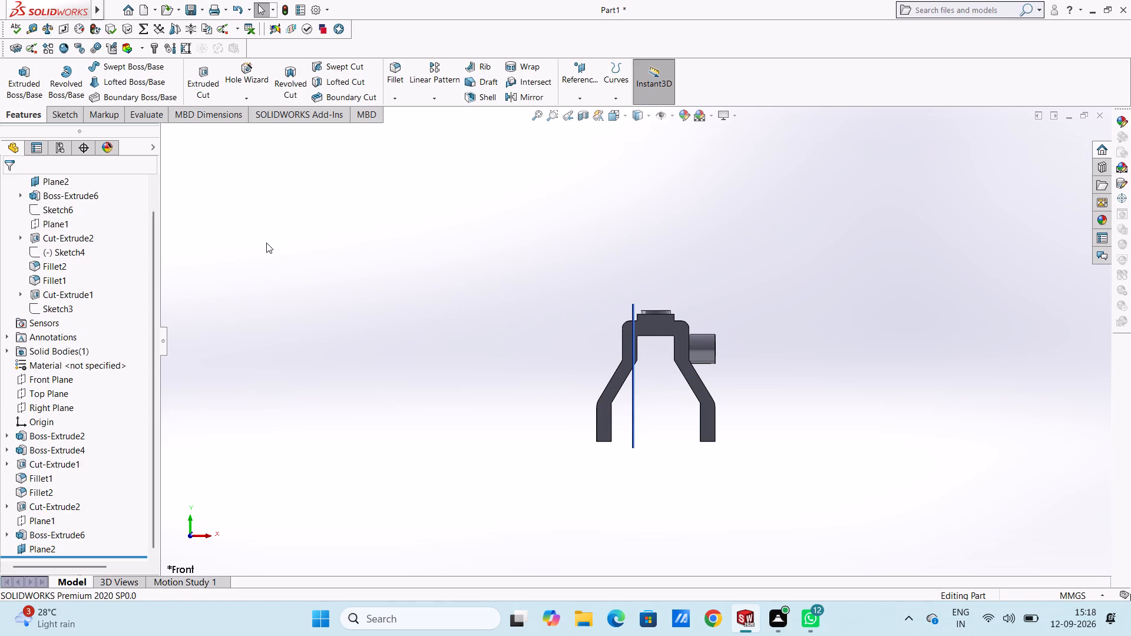
Sketch two concentric circles with radii of 20 mm and 12.5 mm on Plane2, centred across the leg's upper section.
key(ctrl+2)
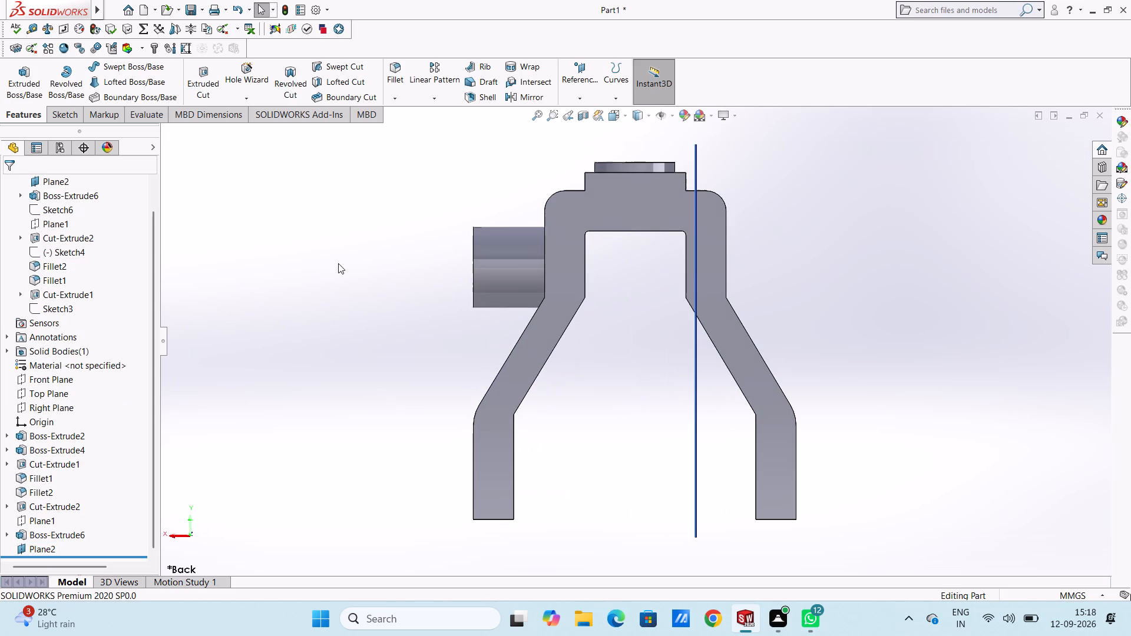
key(ctrl+3)
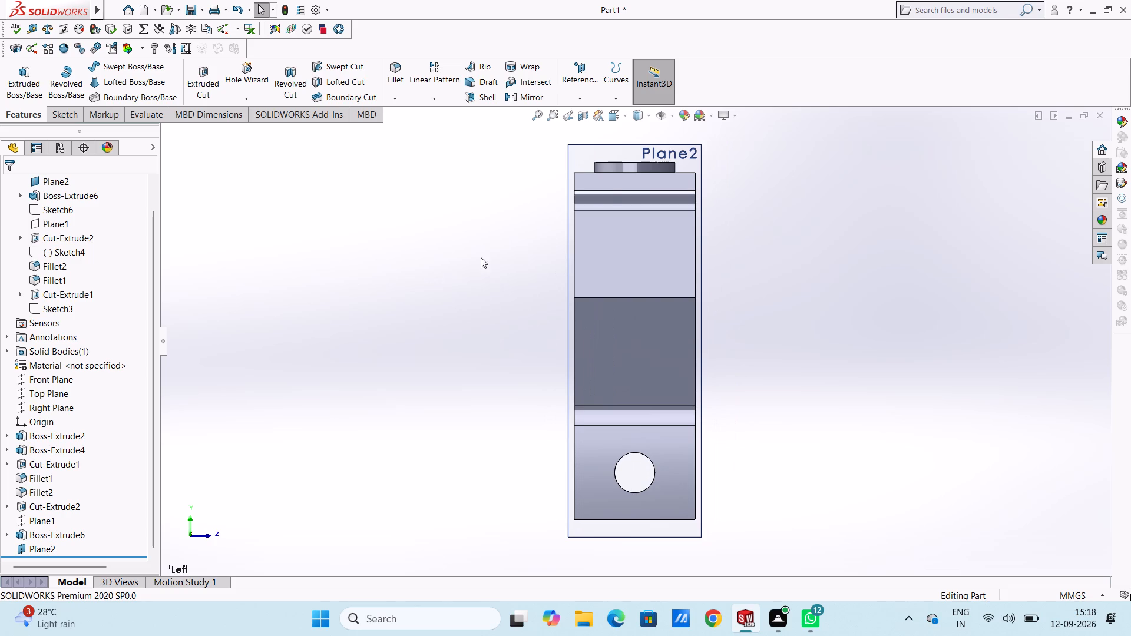
click(585, 160)
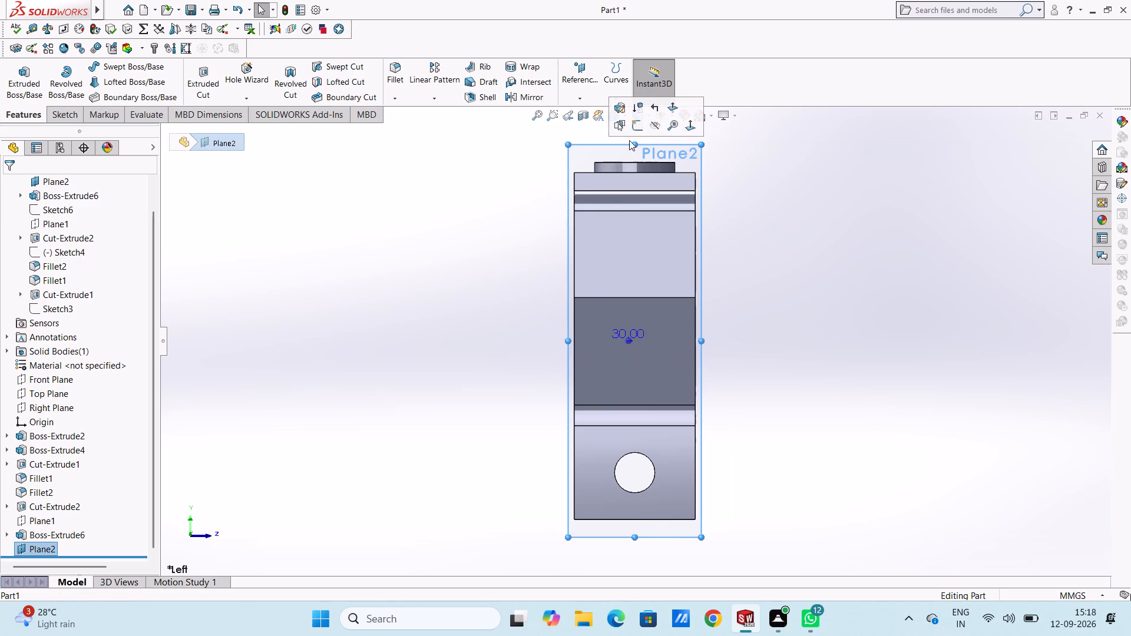
click(634, 127)
click(395, 320)
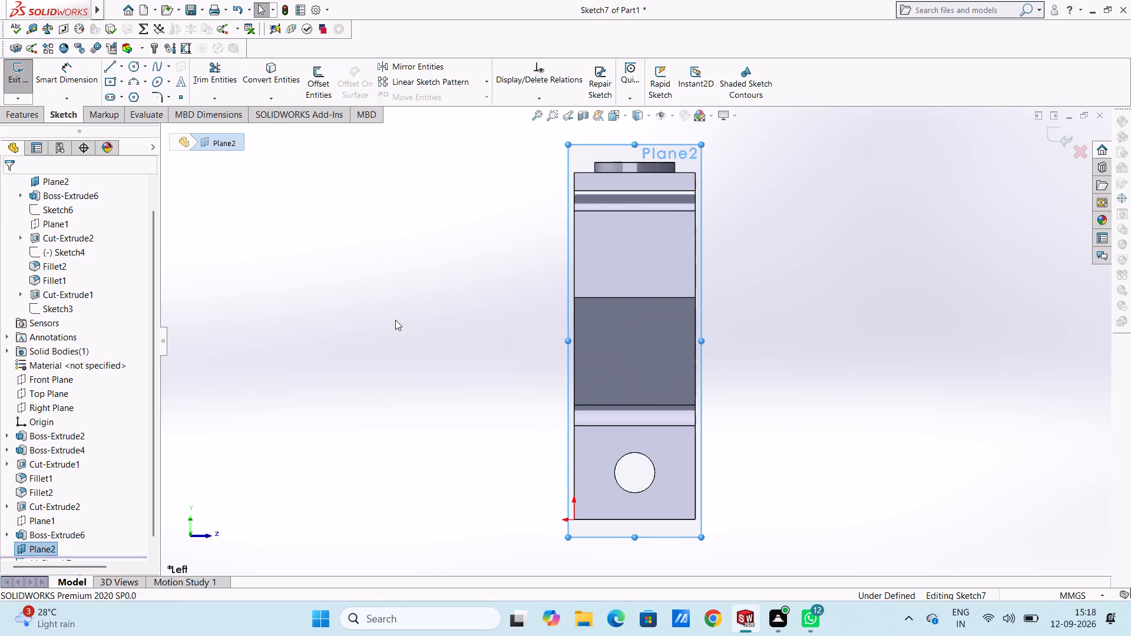
ctrl+scroll(395, 320, up, 2)
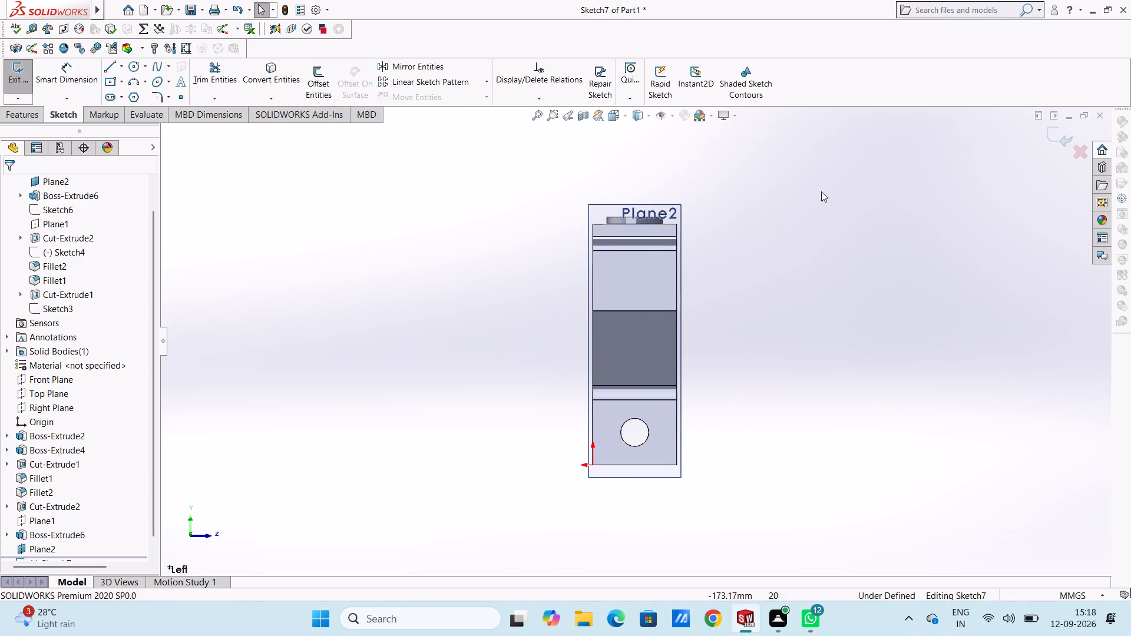
ctrl+scroll(791, 246, down, 1)
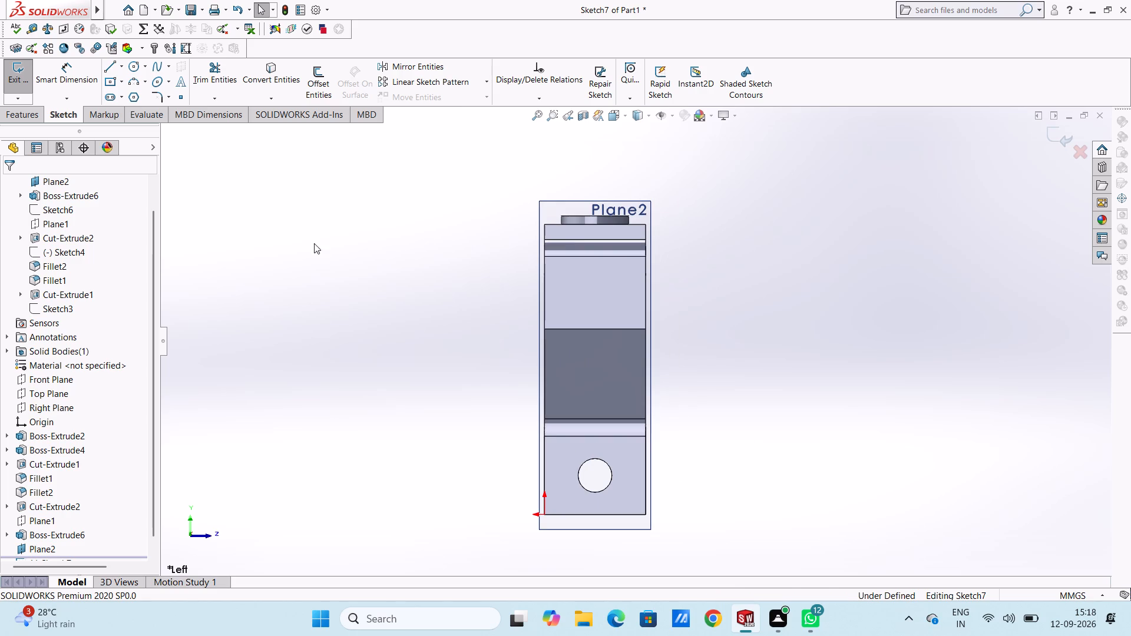
click(135, 68)
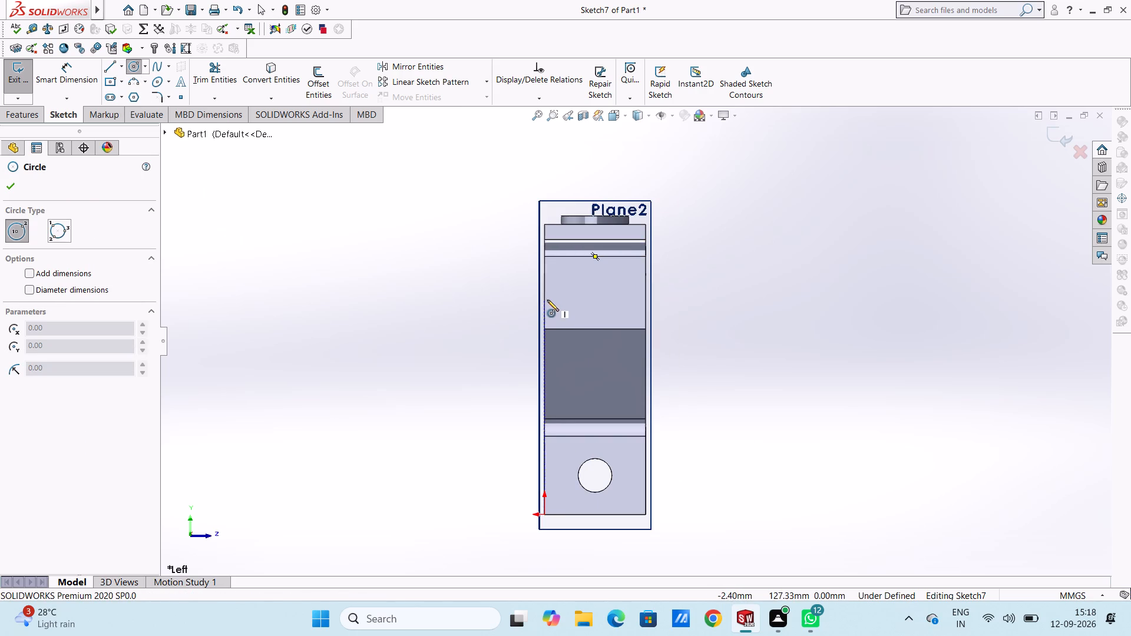
click(594, 291)
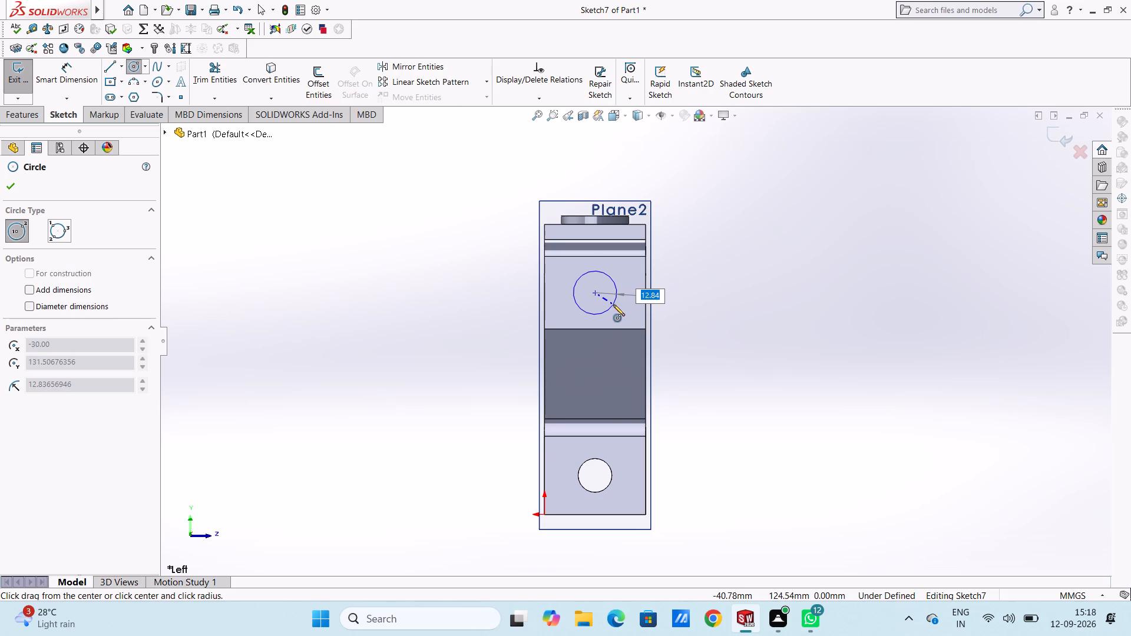
text(20)
key(Return)
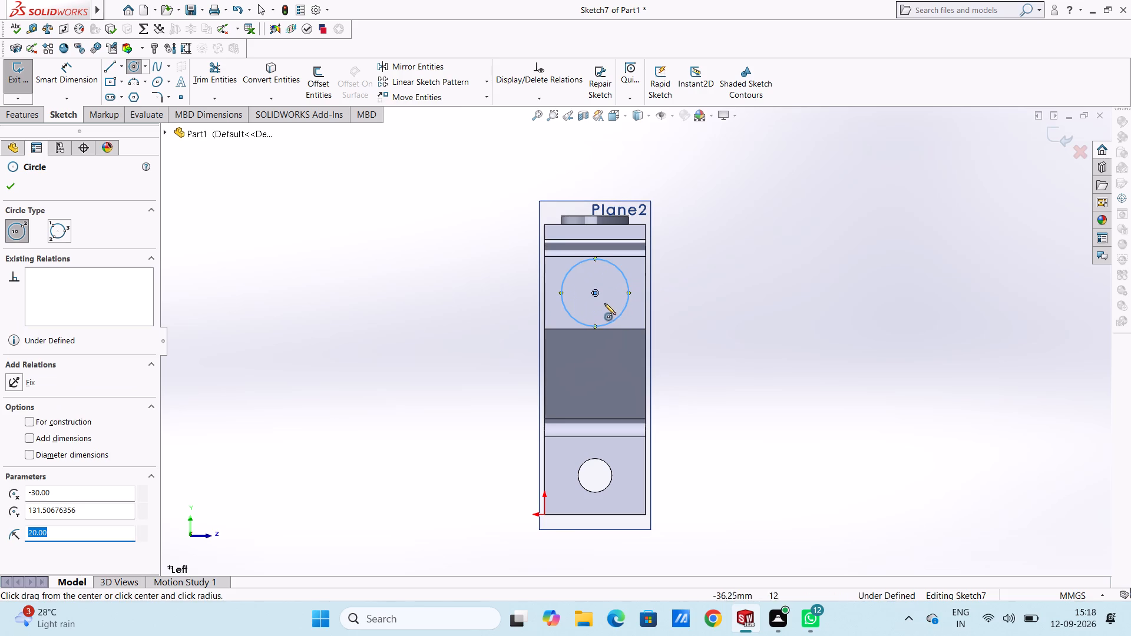
click(596, 294)
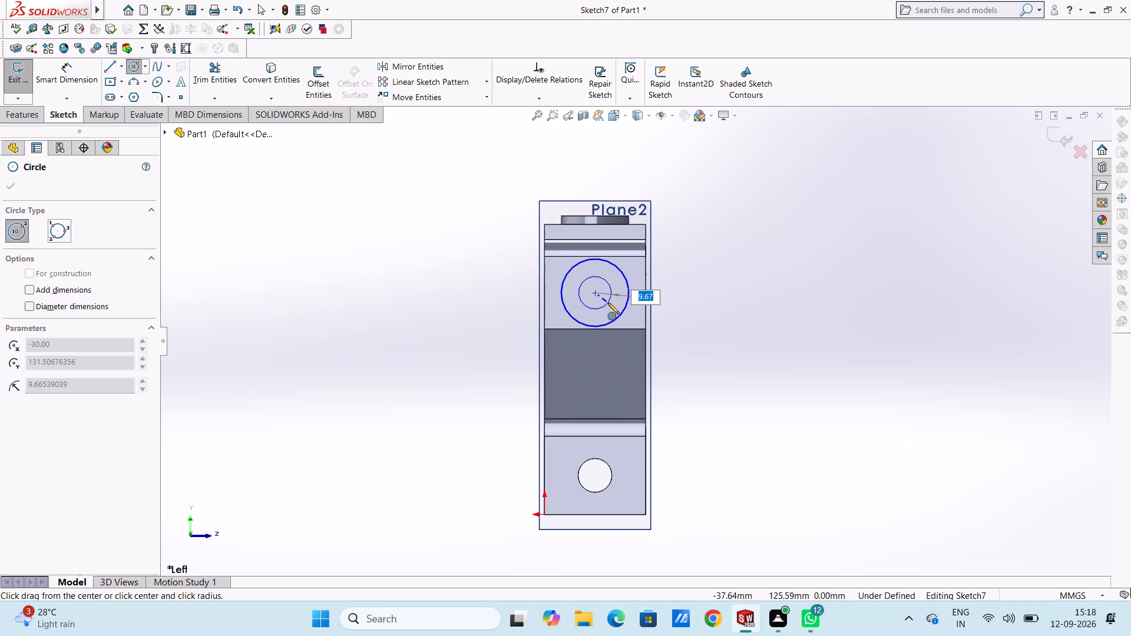
text(12.5)
key(Return)
key(Escape)
key(Escape)
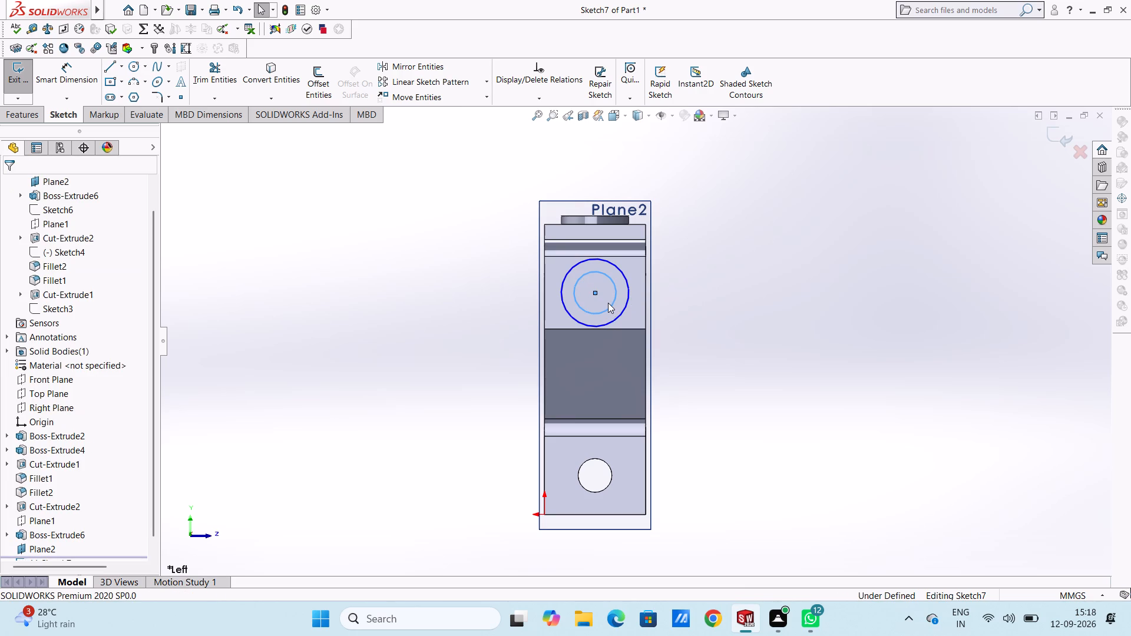
Dimension the outer circle at 40 mm diameter and the inner circle at 20 mm diameter.
click(85, 81)
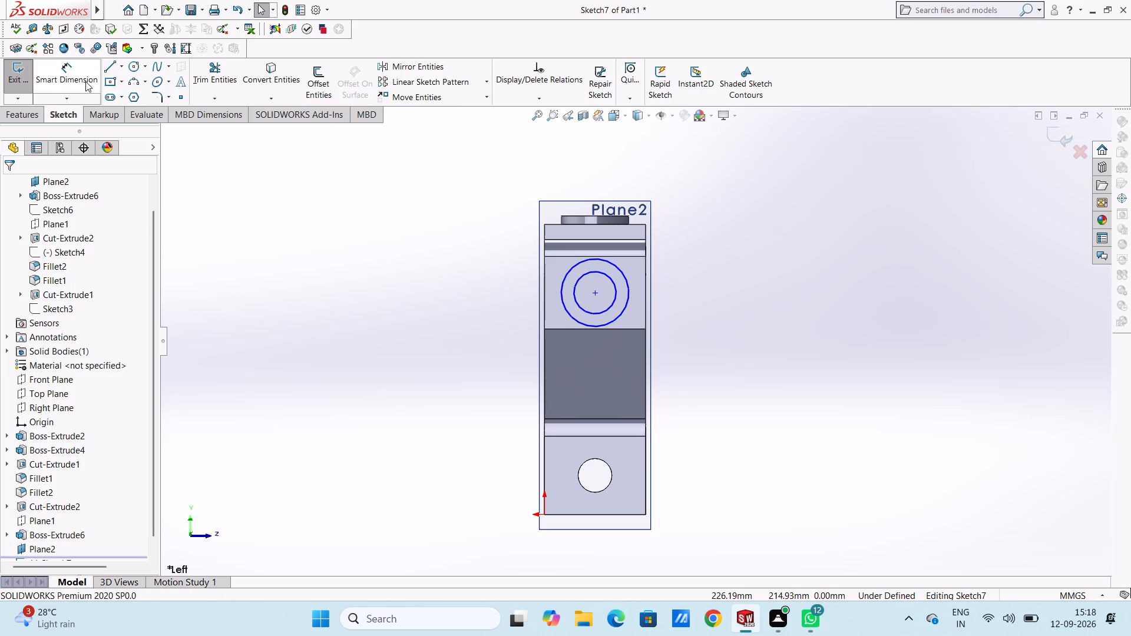
click(562, 286)
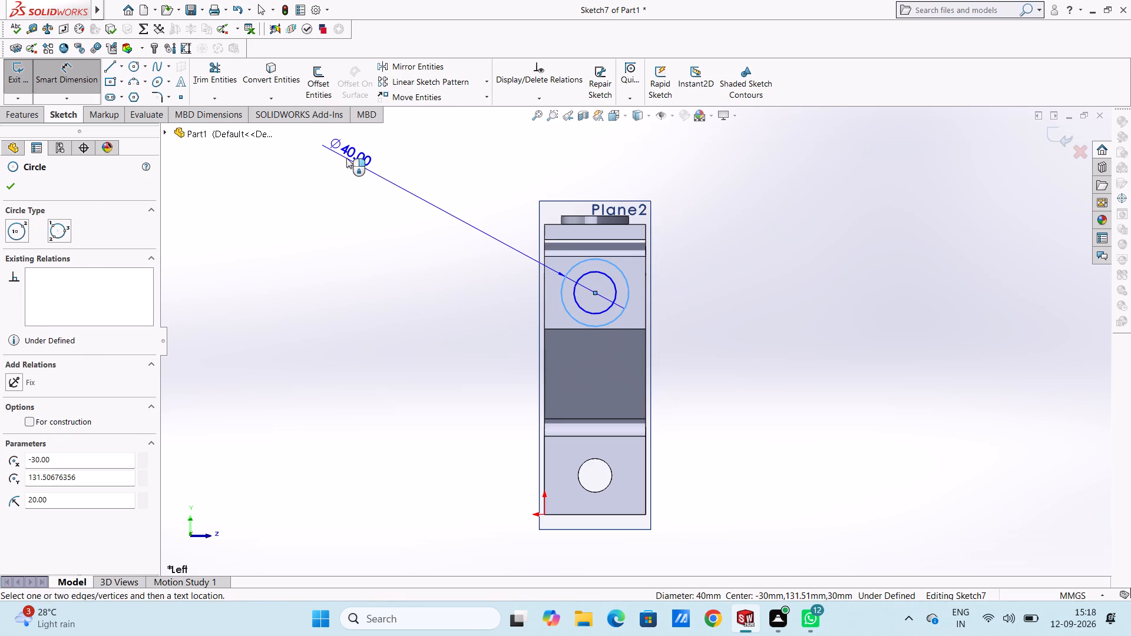
click(346, 158)
key(Return)
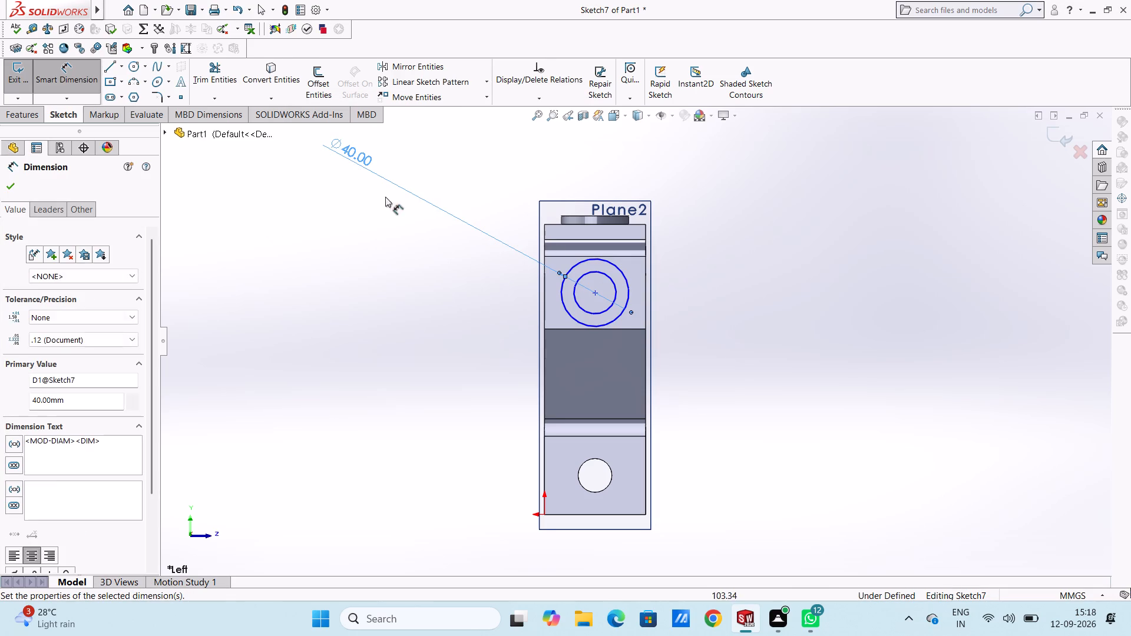
click(396, 211)
click(574, 294)
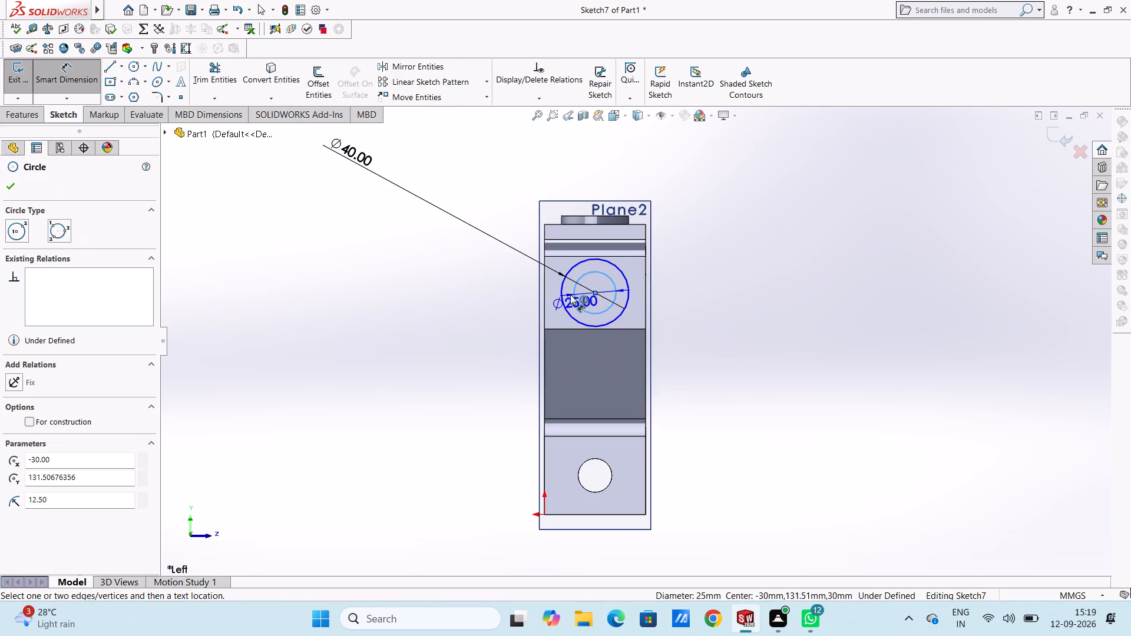
click(355, 355)
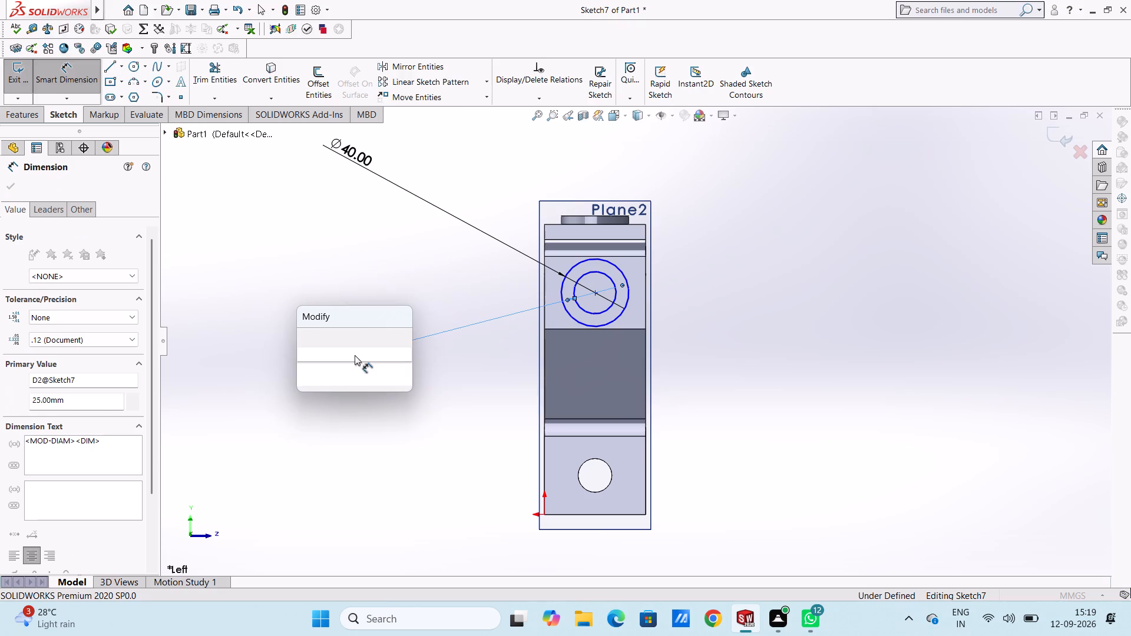
key(1)
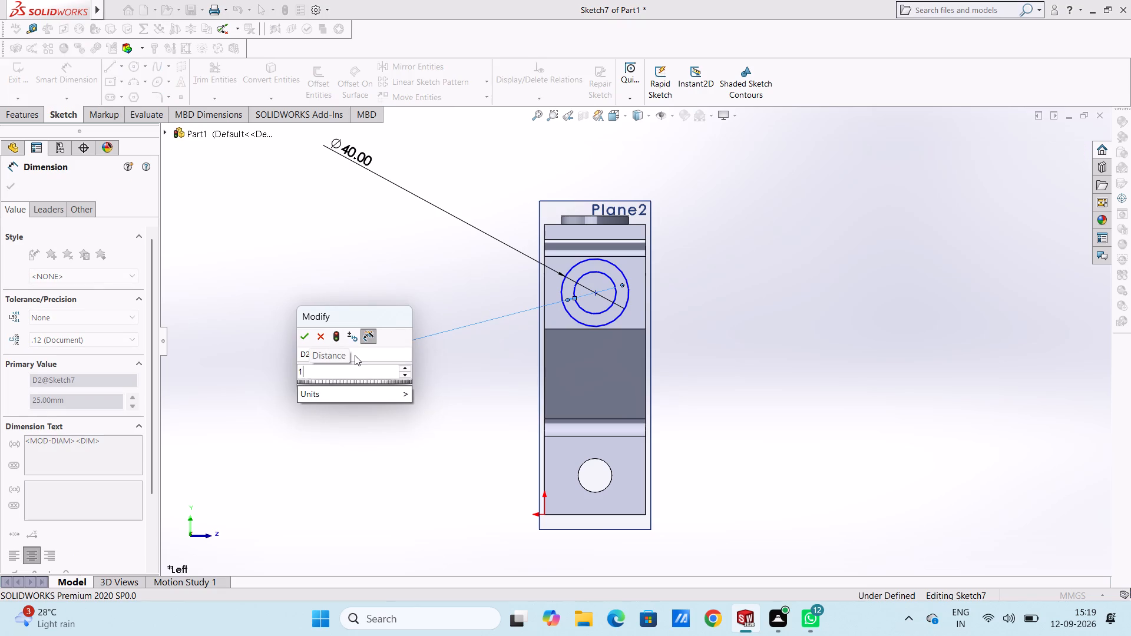
key(BackSpace)
text(20)
key(Return)
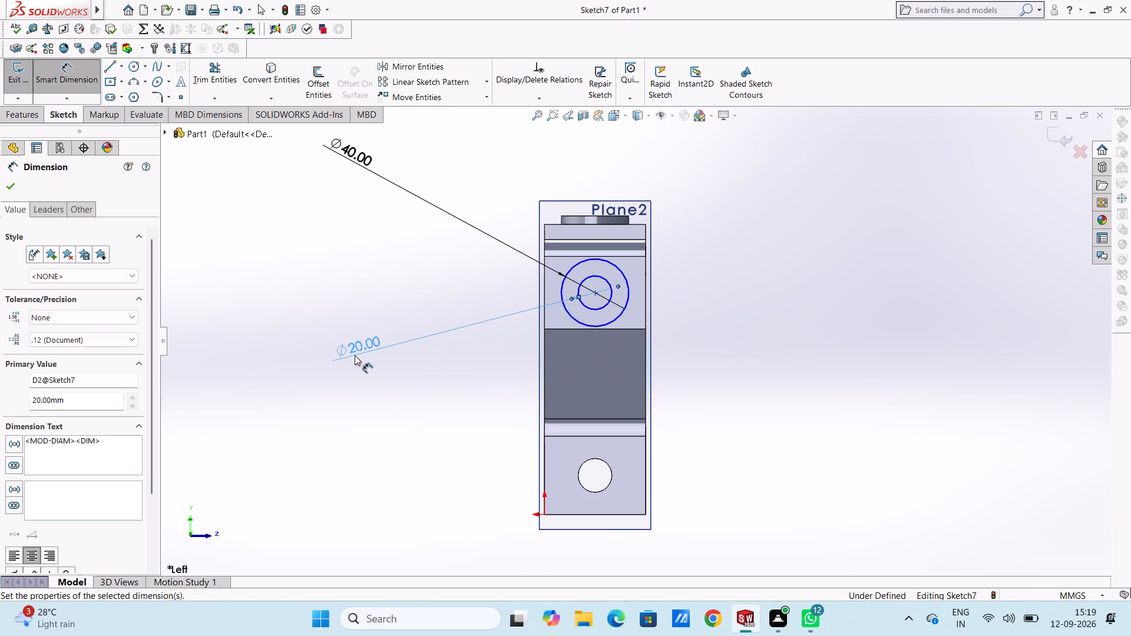
click(379, 322)
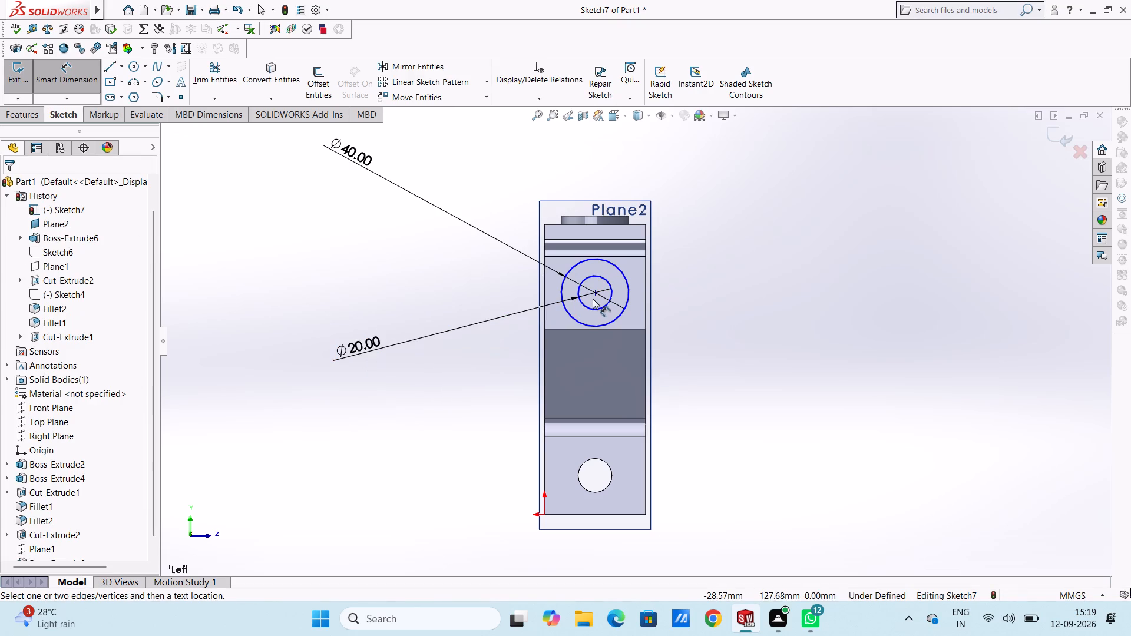
Dimension the circles' centre 15 mm above the horizontal edge where the leg starts to slope.
click(593, 296)
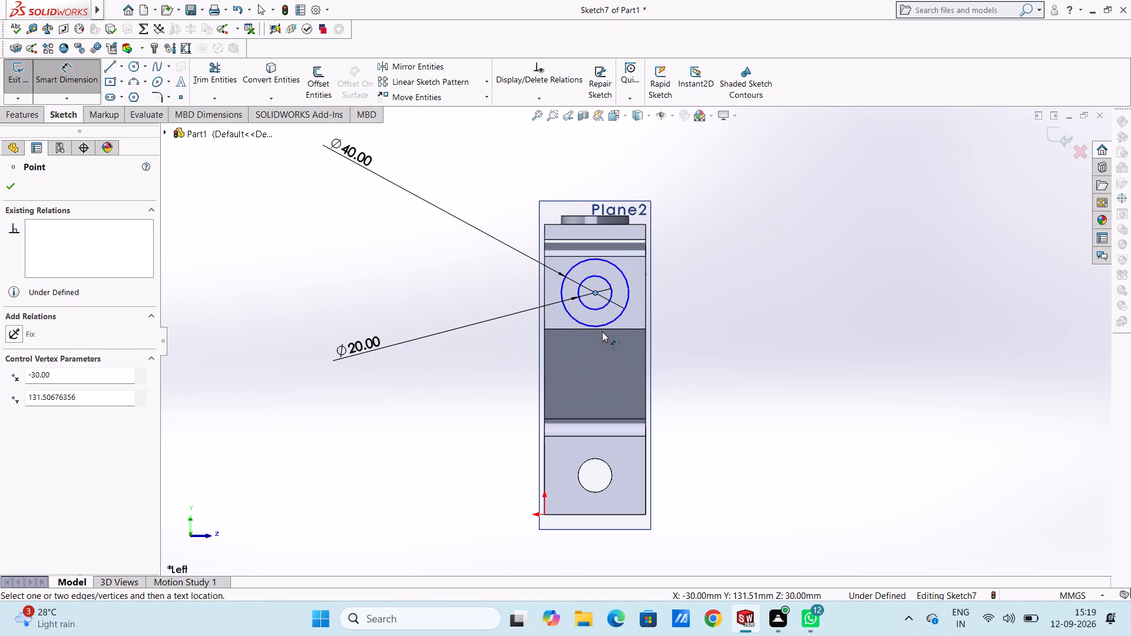
click(602, 330)
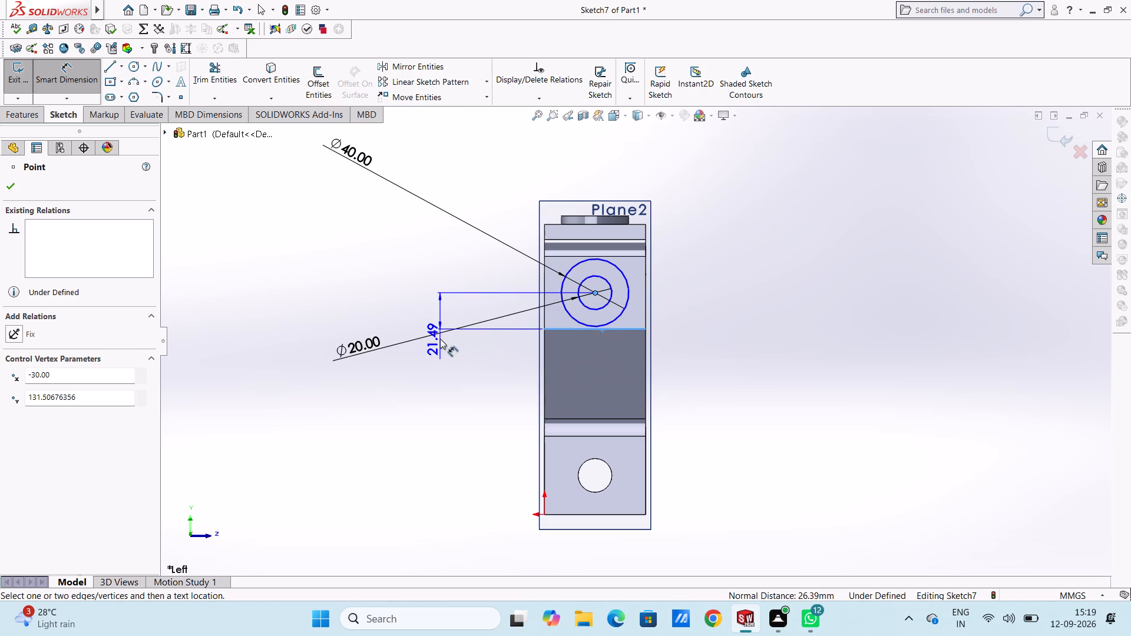
click(440, 339)
text(15)
key(Return)
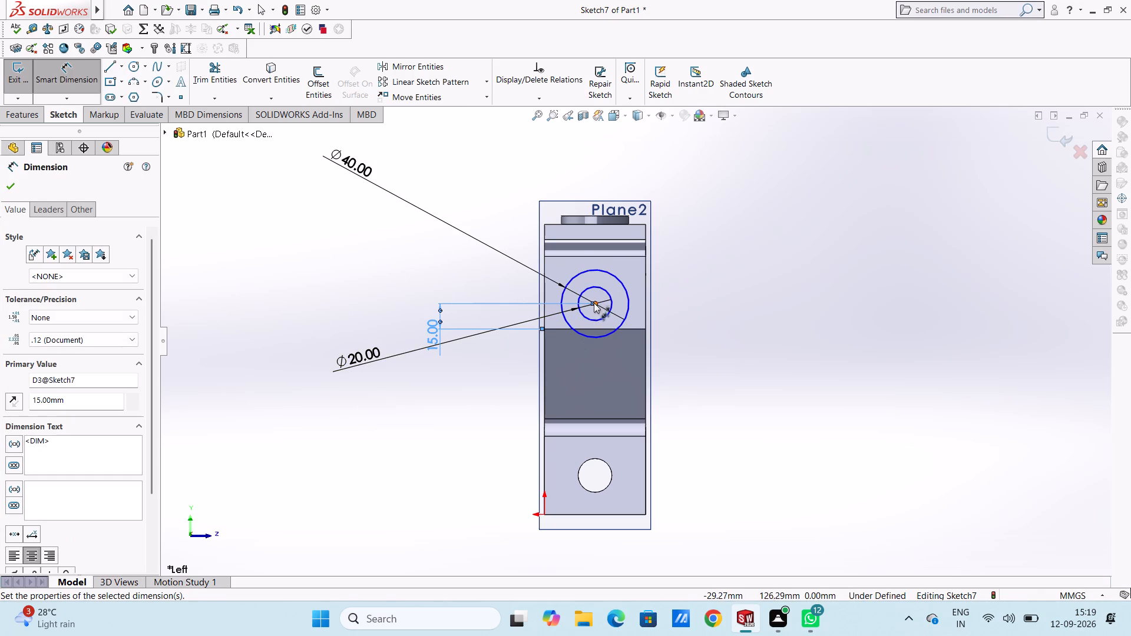
Dimension the circles' centre 30 mm from the vertical side edge of the leg.
click(597, 303)
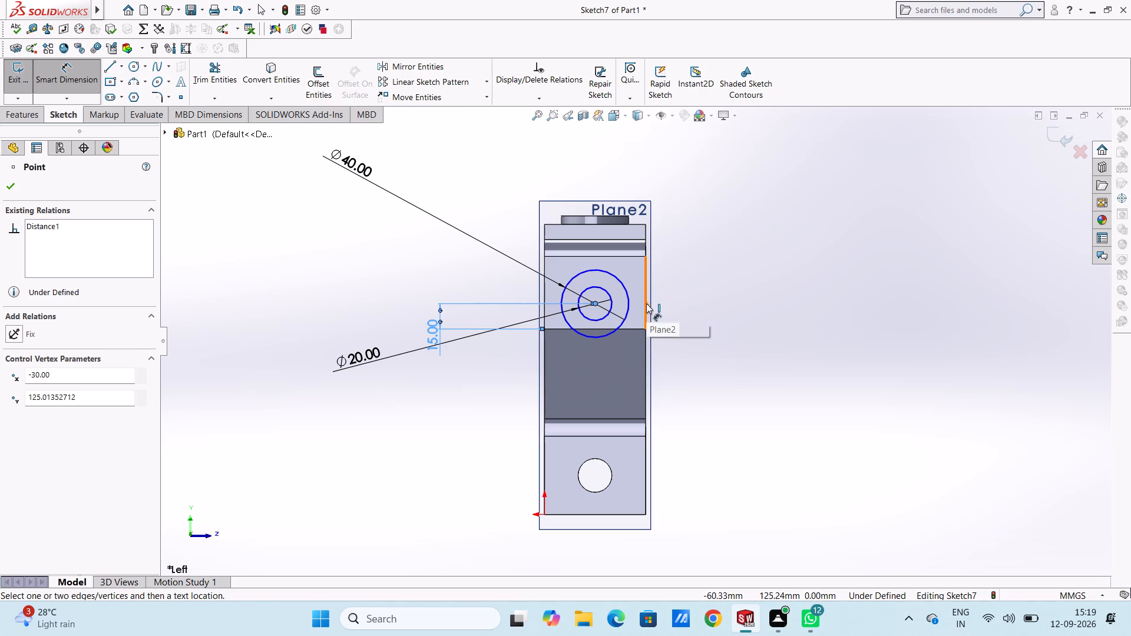
click(646, 303)
click(629, 392)
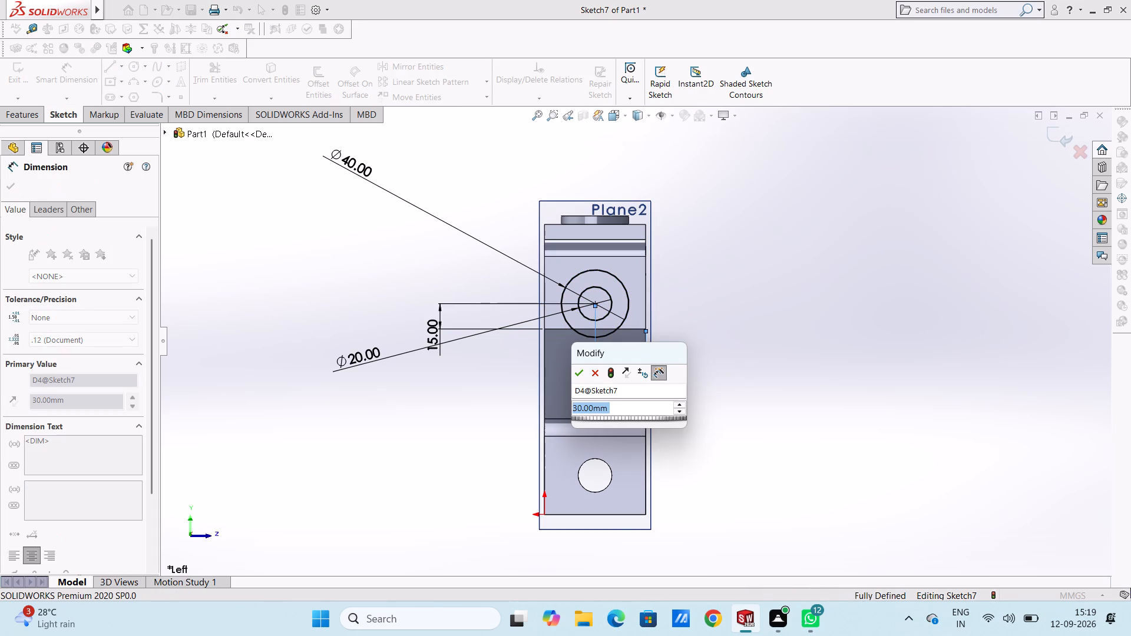
key(Escape)
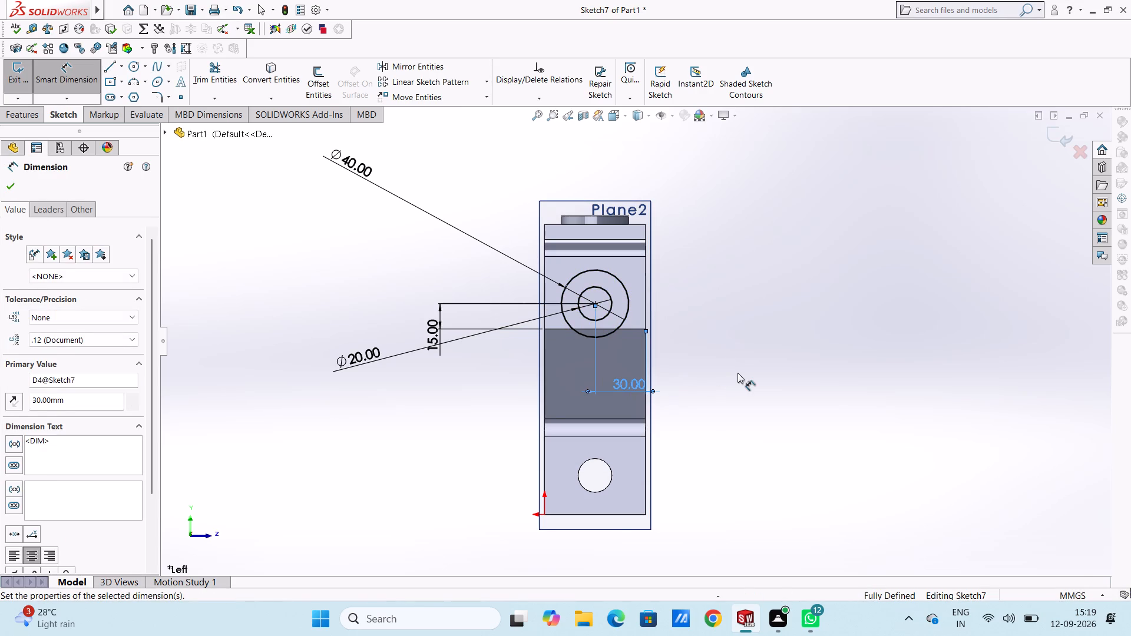
click(738, 373)
Extrude the two-circle ring sketch 50 mm blind in the reversed direction, outward through the leg, merged with the body.
key(ctrl+7)
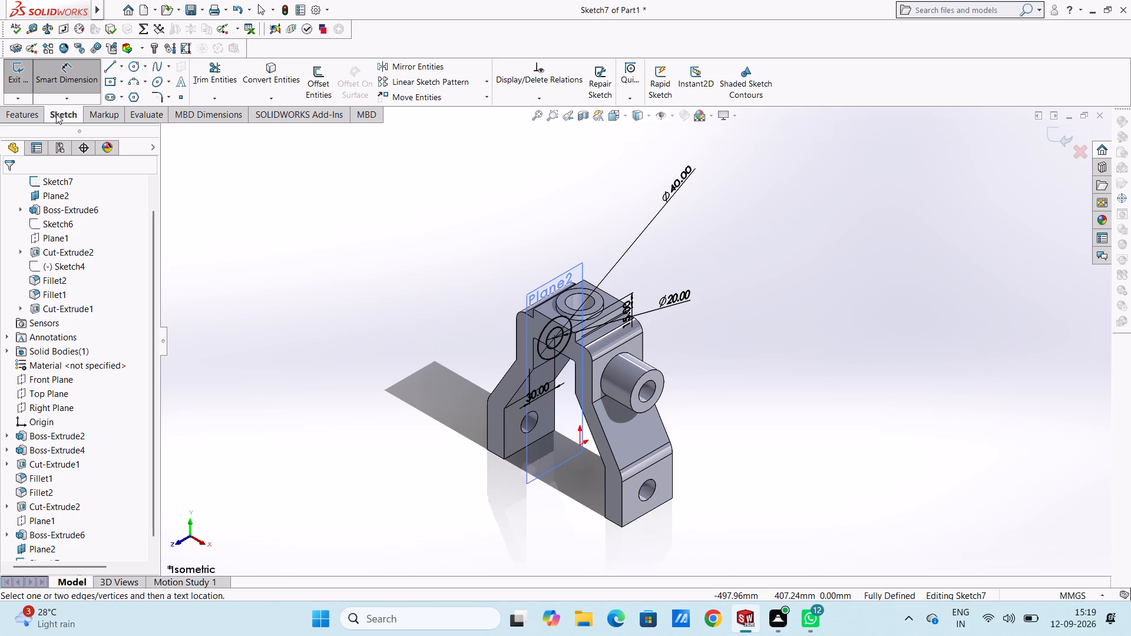
click(31, 111)
click(31, 76)
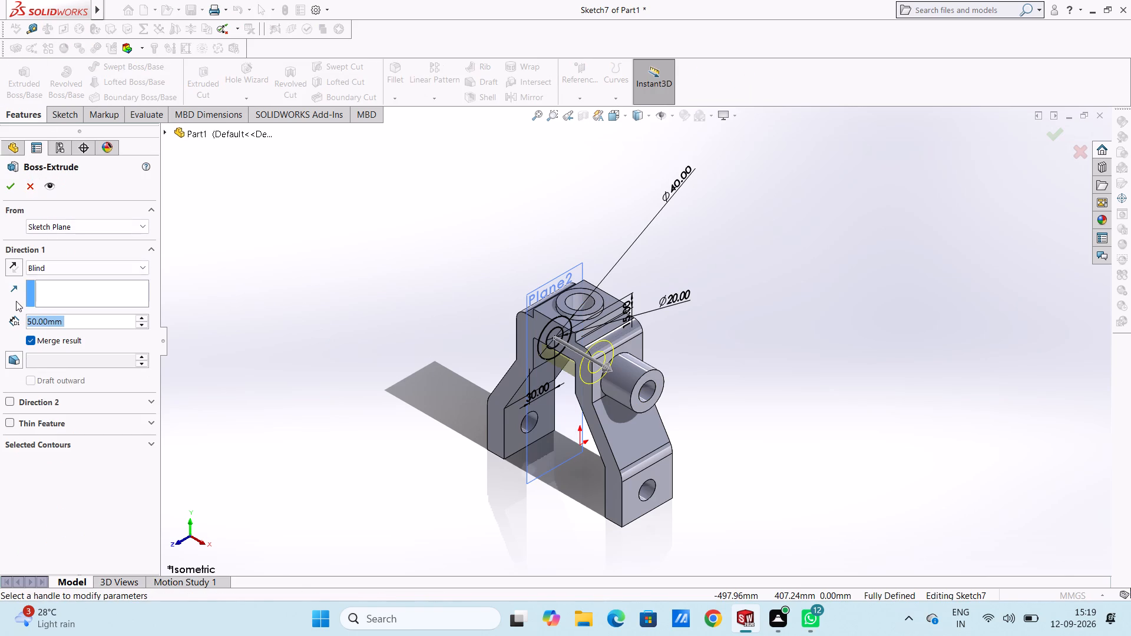
click(15, 268)
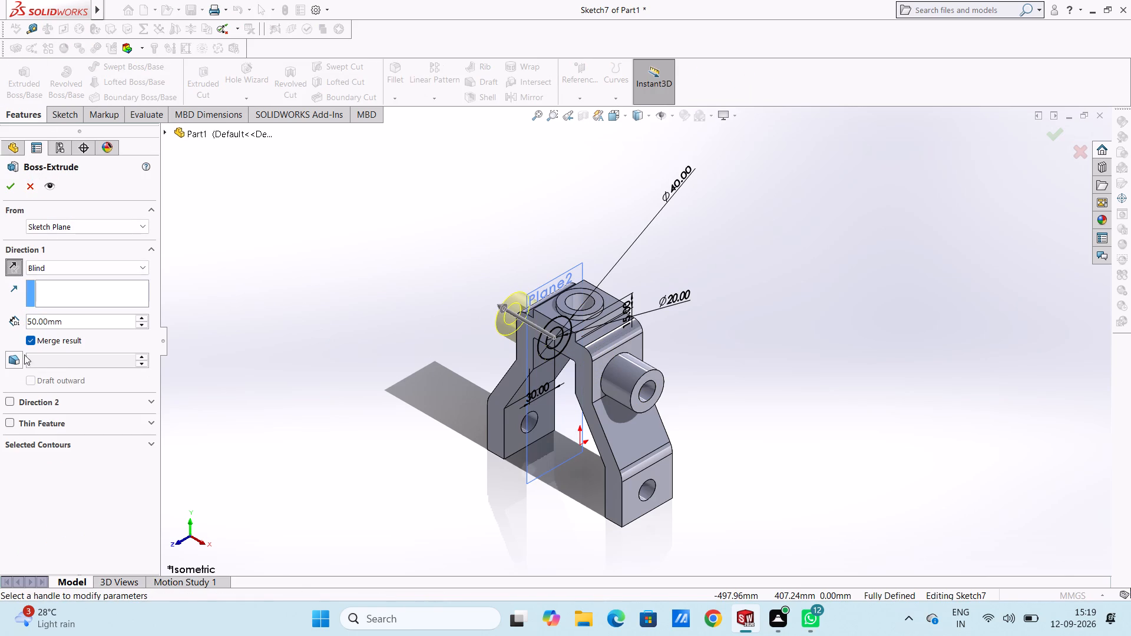
click(12, 191)
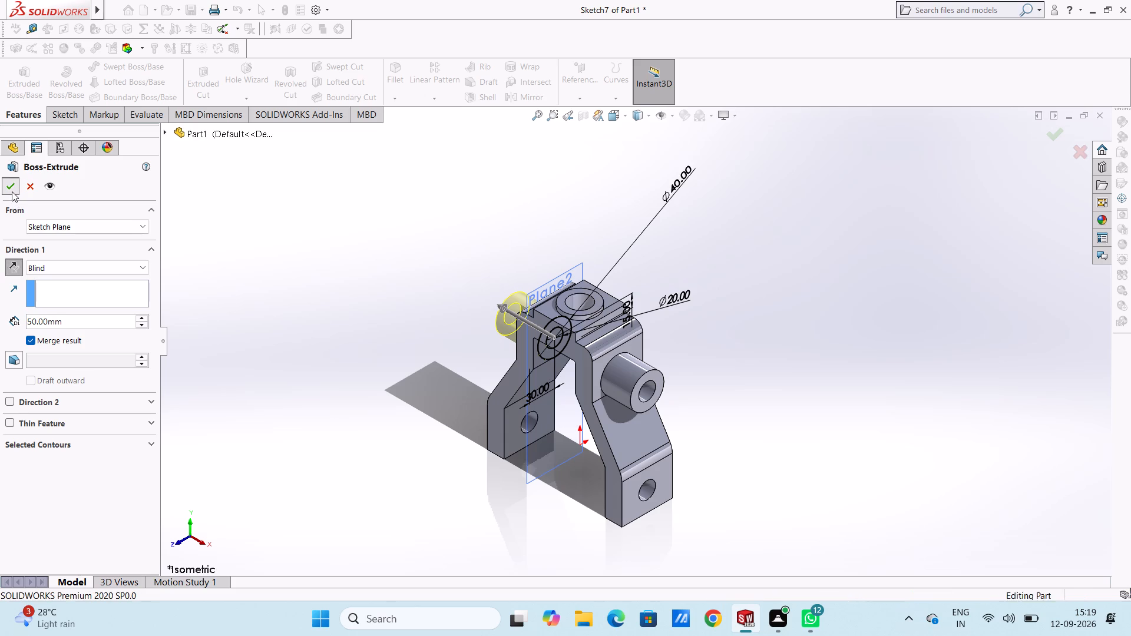
click(275, 333)
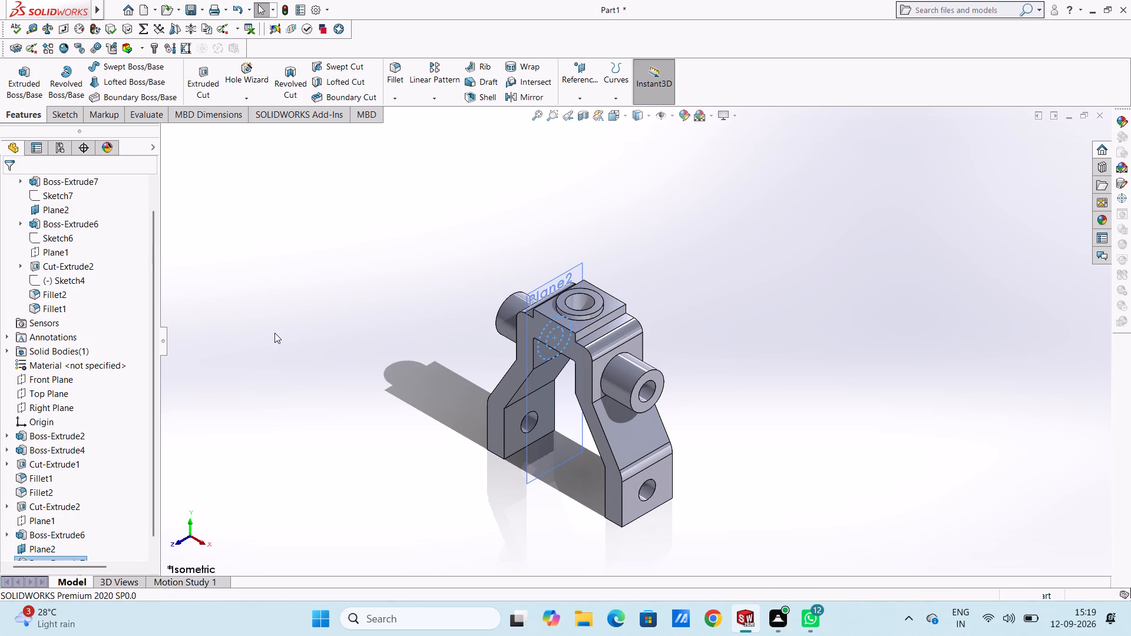
Hide Plane2, the offset plane used for the second side boss sketch.
scroll(121, 463, down, 7)
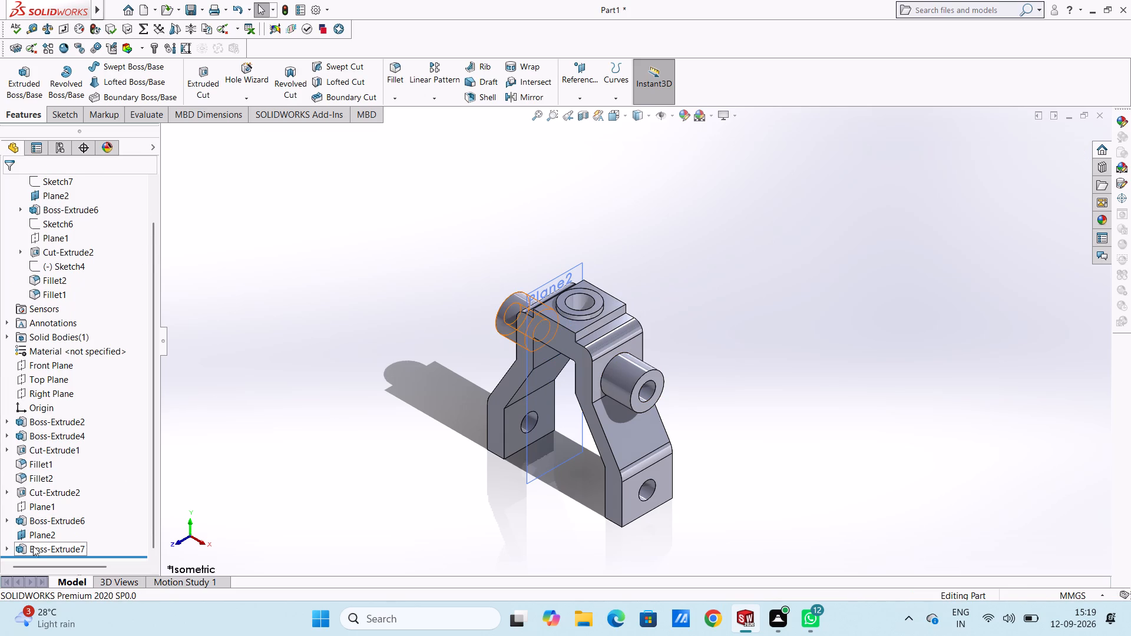
click(43, 534)
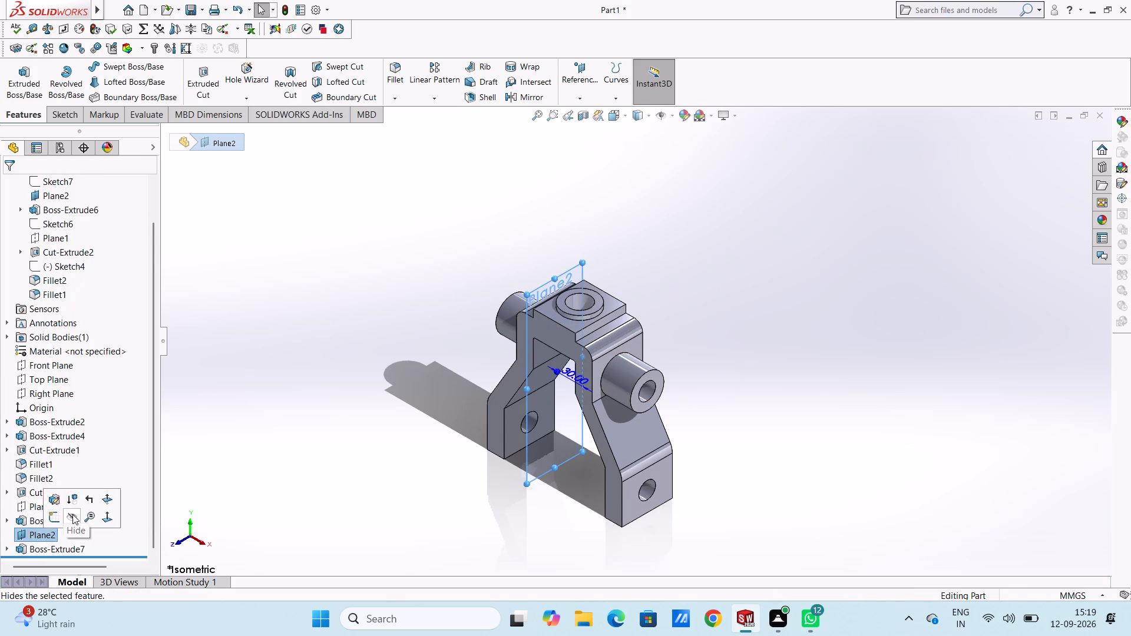
click(72, 514)
click(295, 410)
click(295, 410)
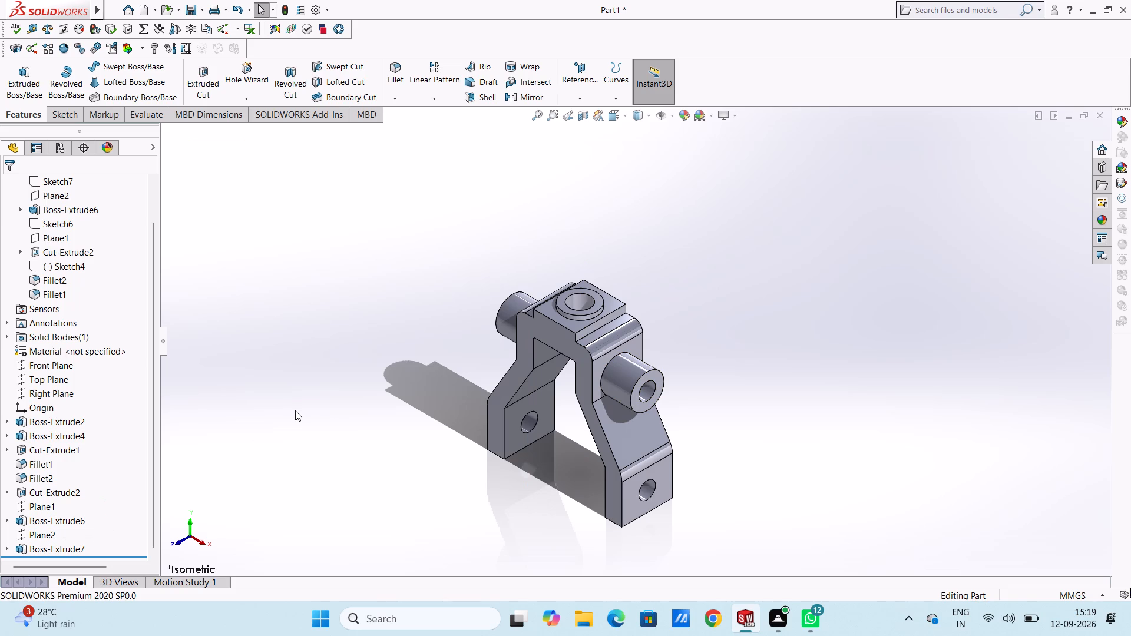
On the leg face visible inside the side boss bore, sketch a circle centred on the bore and matching its edge, about 10 mm radius.
key(ctrl+4)
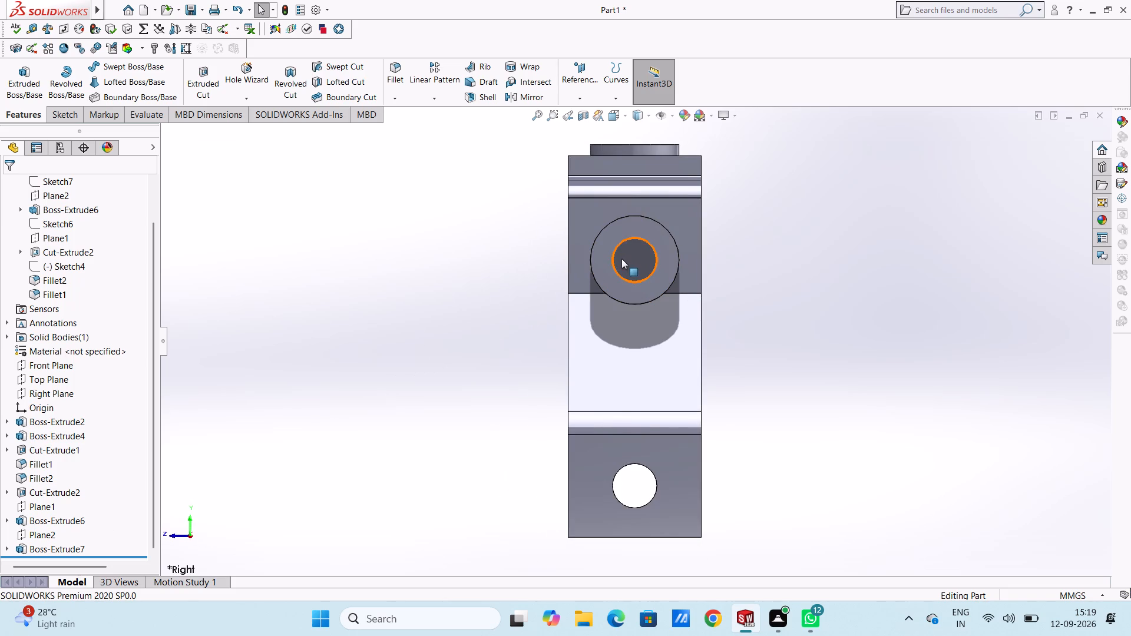
click(623, 259)
click(677, 228)
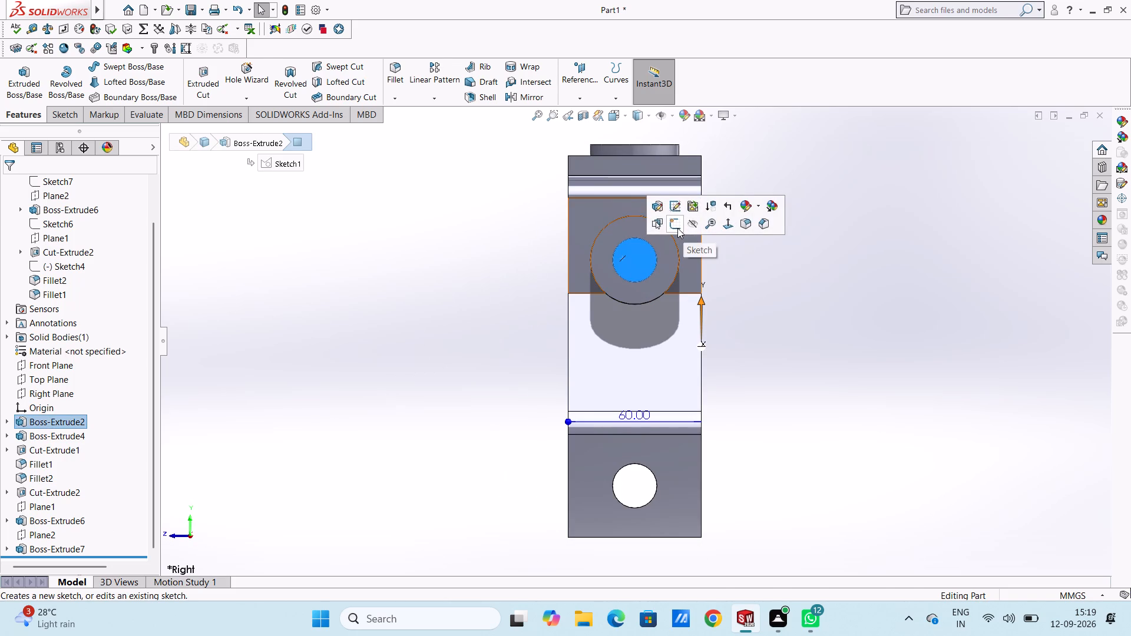
click(402, 273)
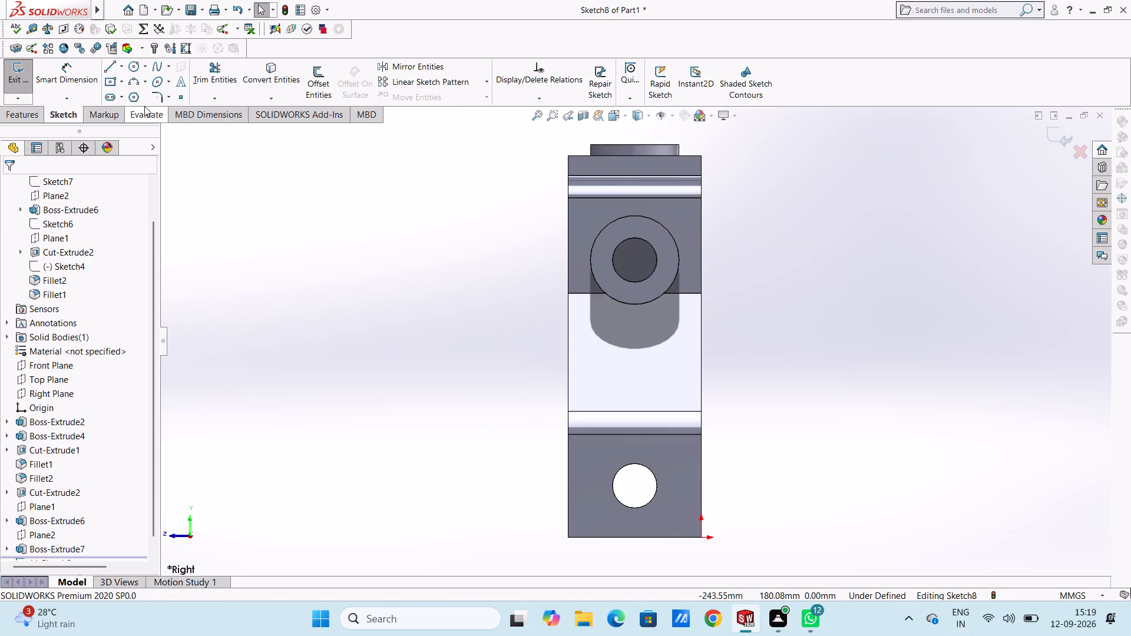
click(135, 69)
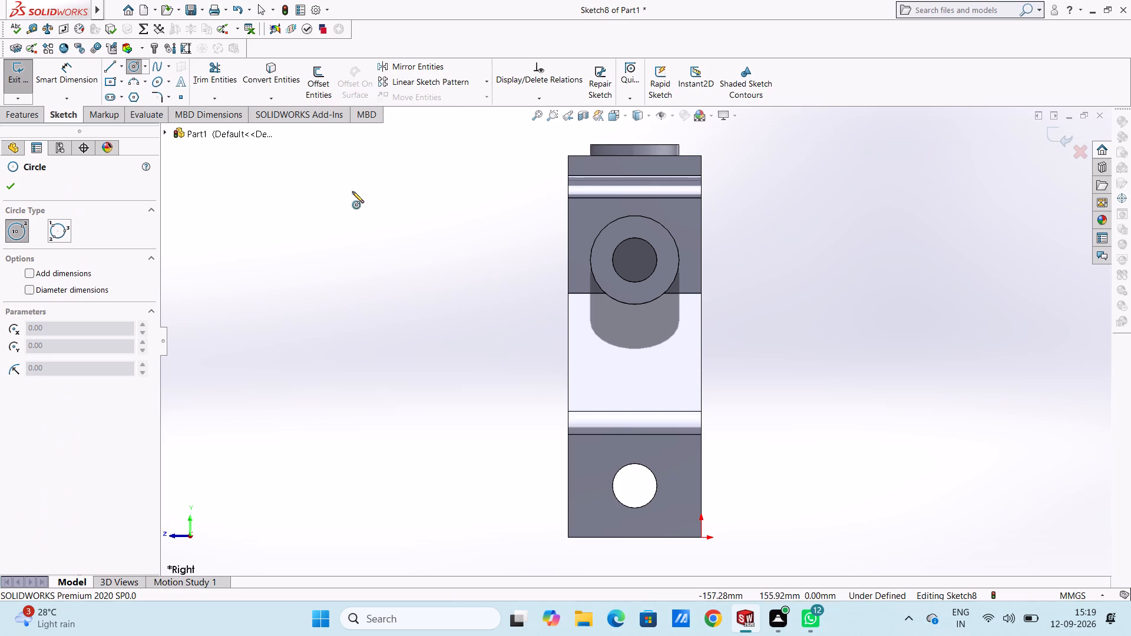
click(635, 260)
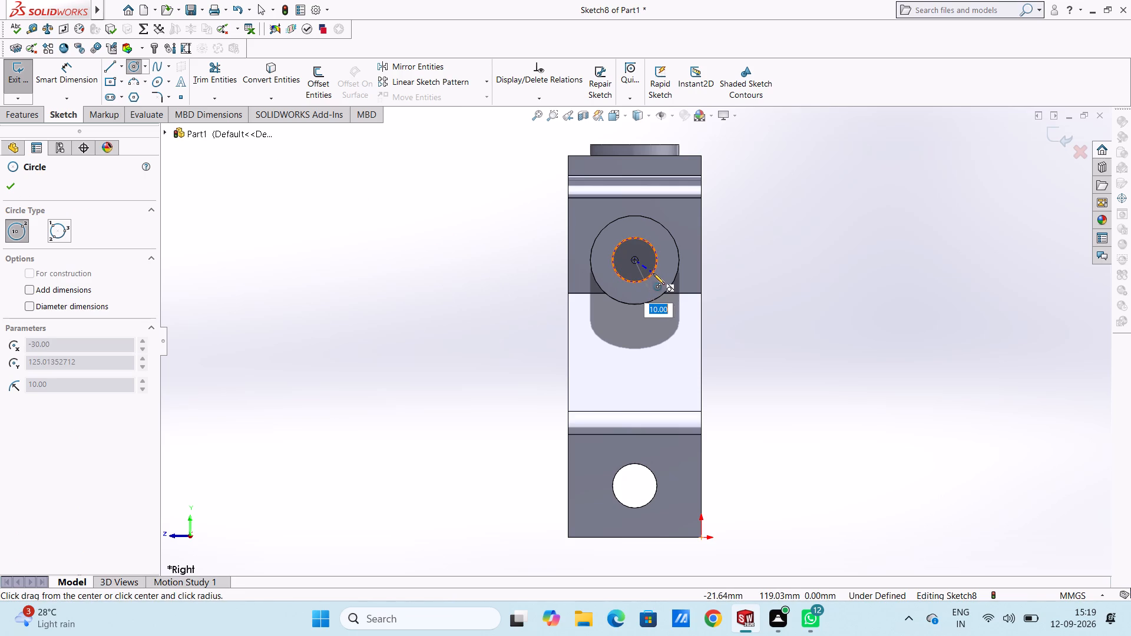
click(653, 273)
key(Escape)
key(Escape)
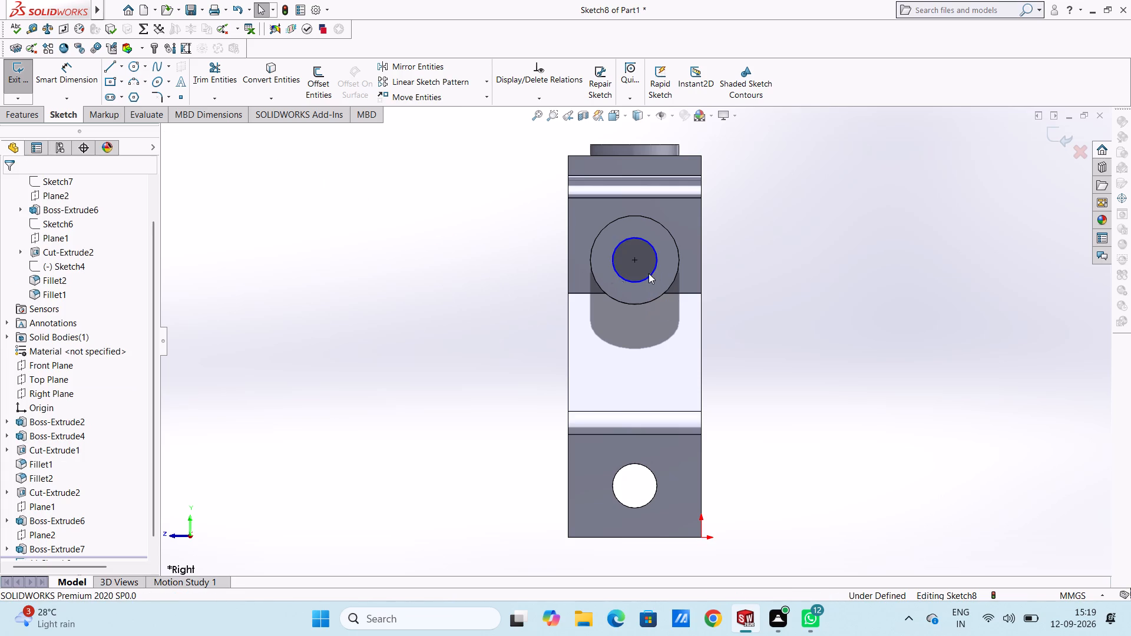
Dimension the sketched circle's diameter as 20 mm.
click(45, 80)
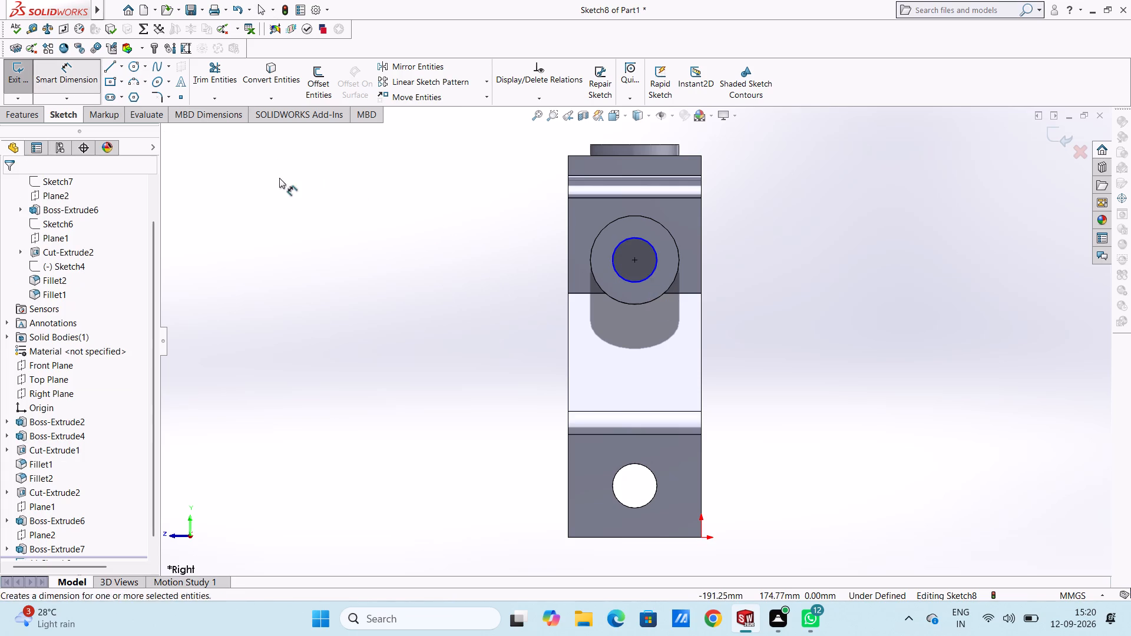
click(616, 254)
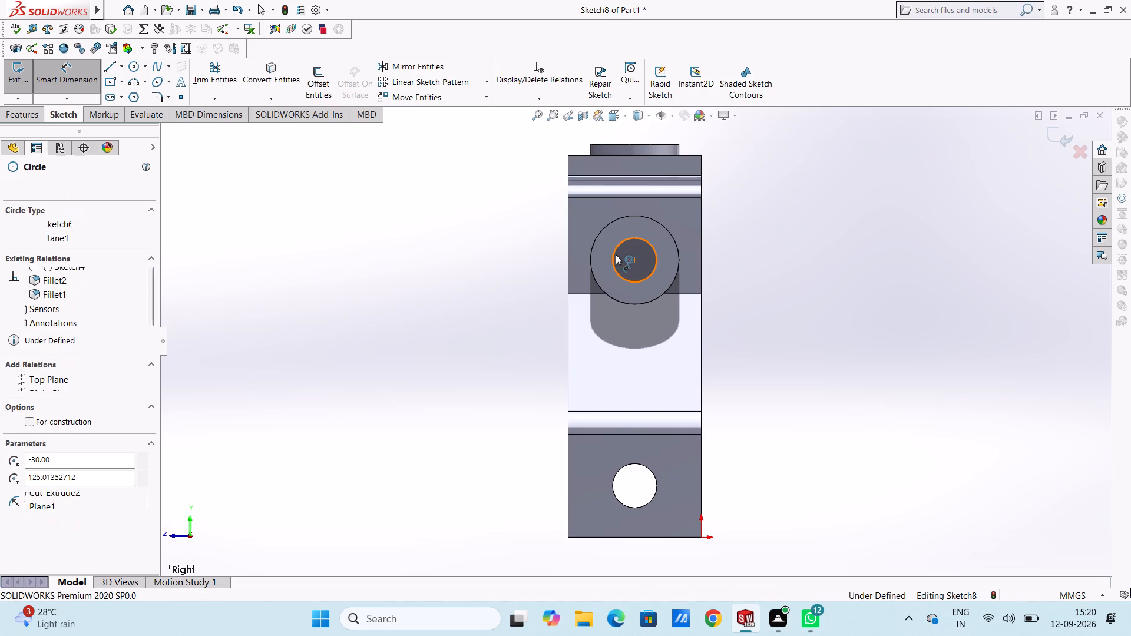
click(393, 176)
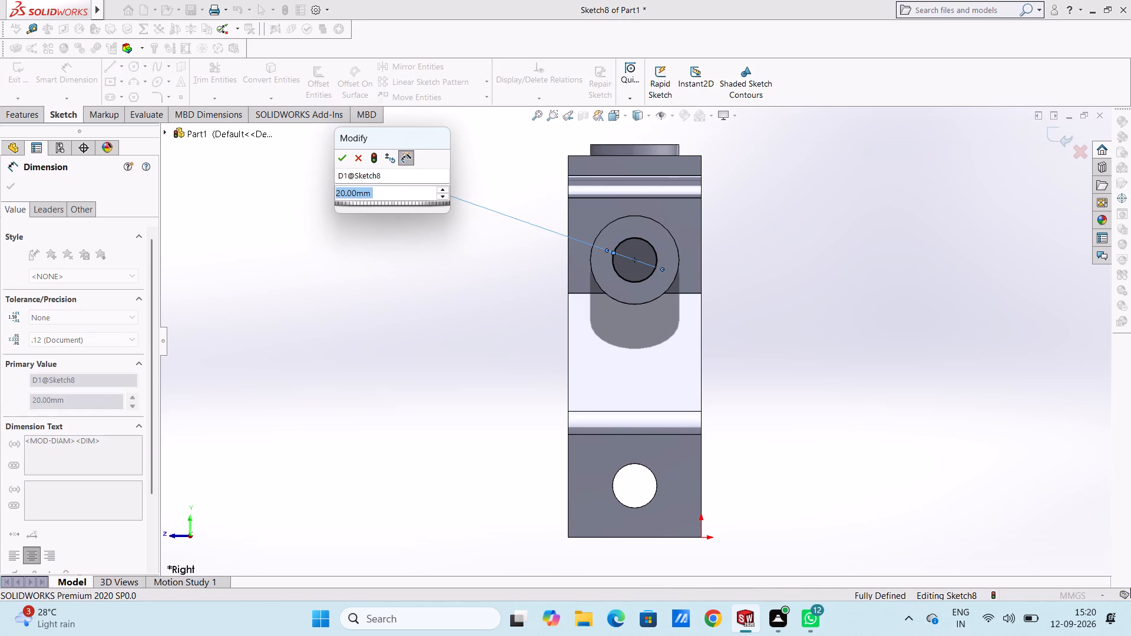
key(Return)
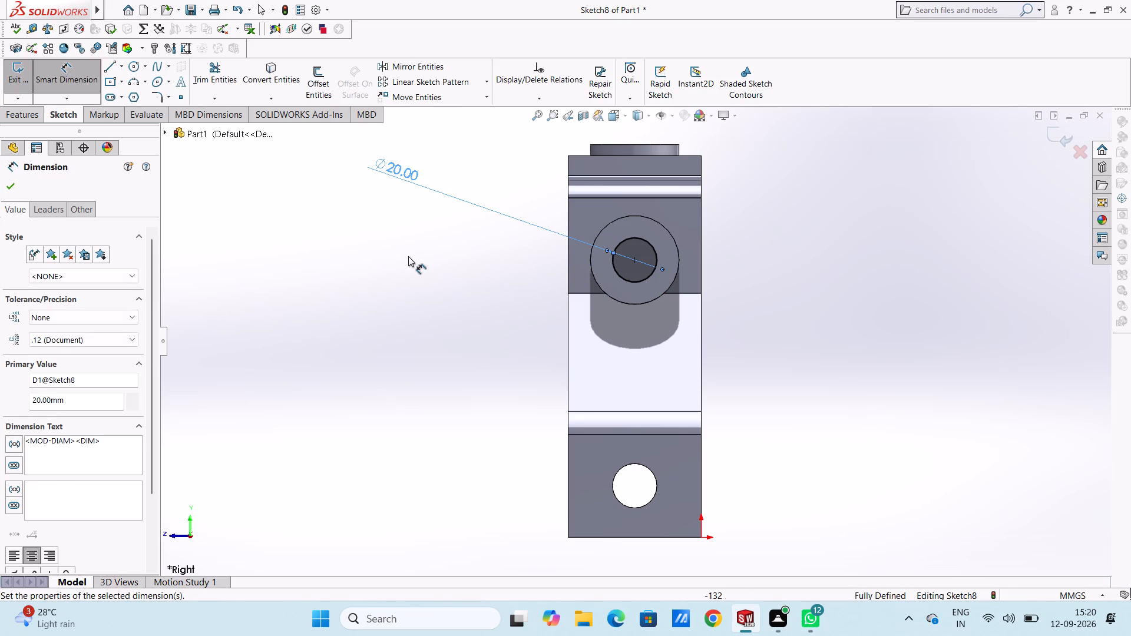
click(408, 256)
key(Escape)
Extrude-cut the 20 mm circle 180 mm blind through both legs towards the opposite side boss.
key(ctrl+7)
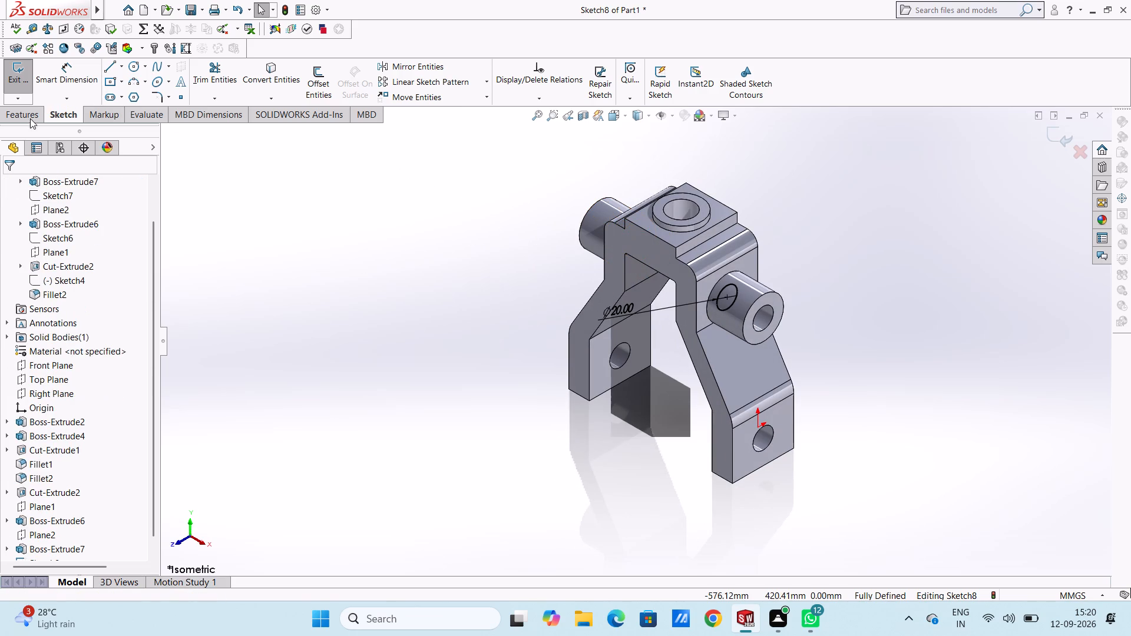
click(28, 114)
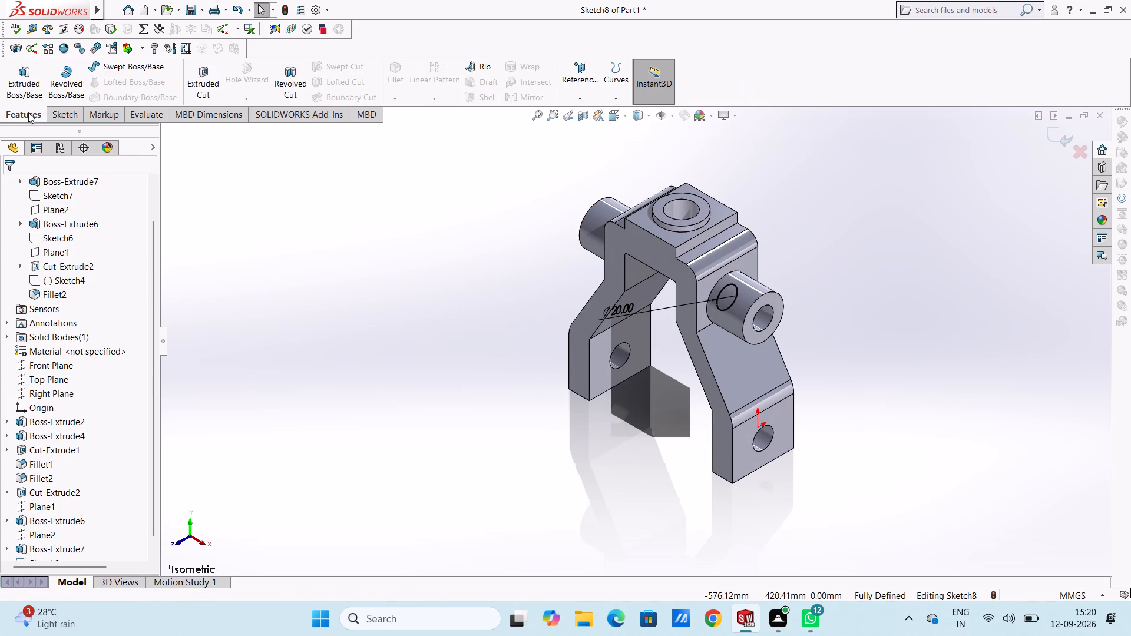
click(198, 69)
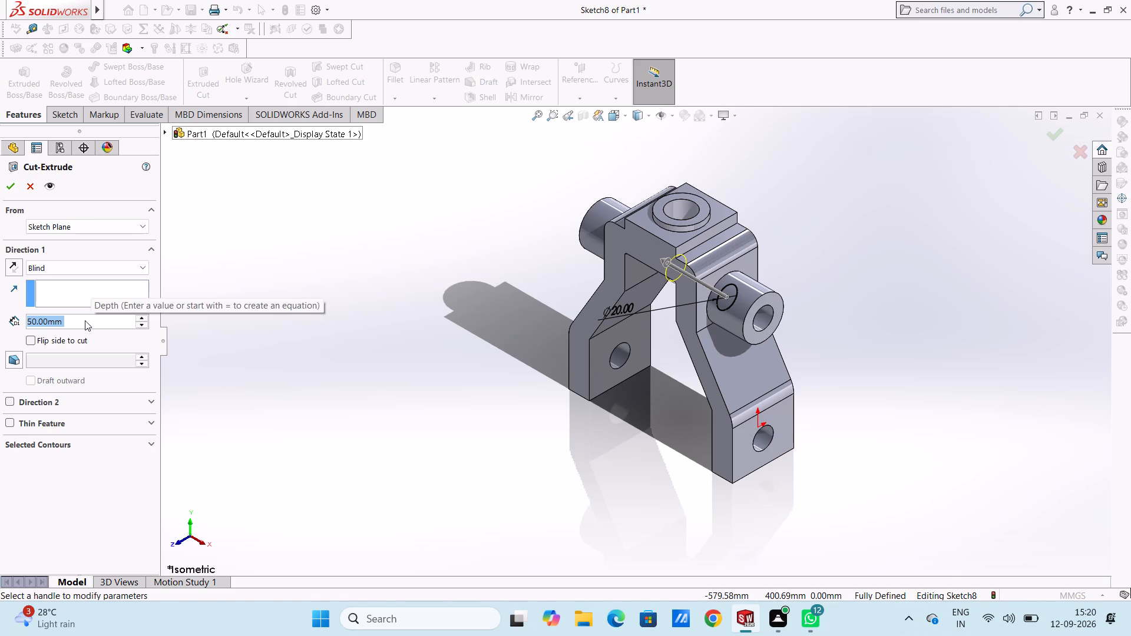
text(180)
key(Return)
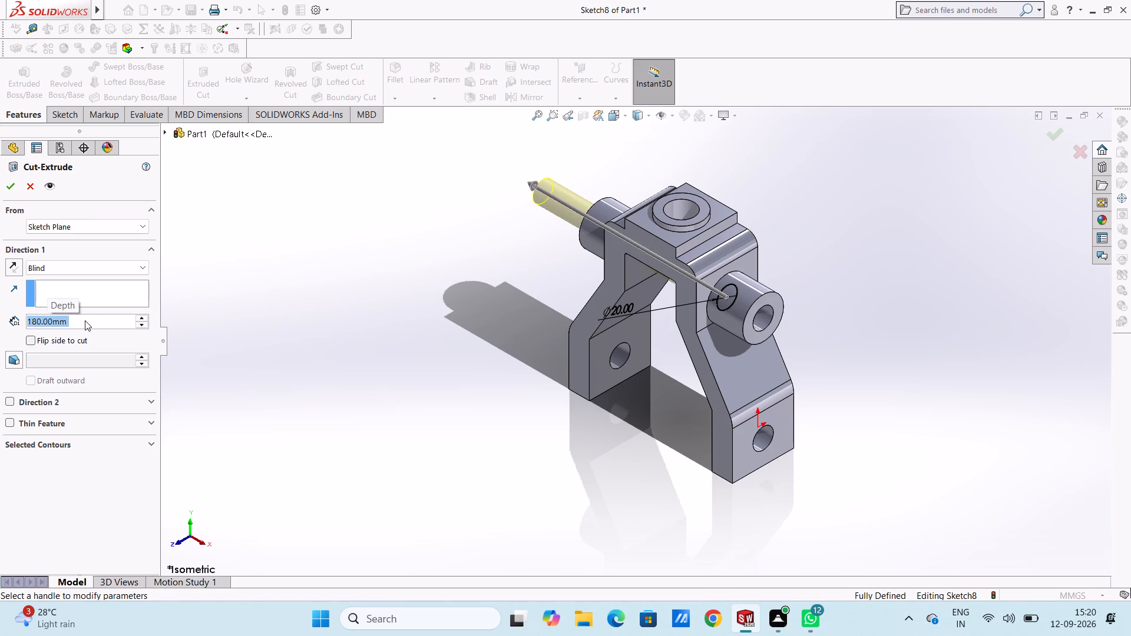
click(9, 185)
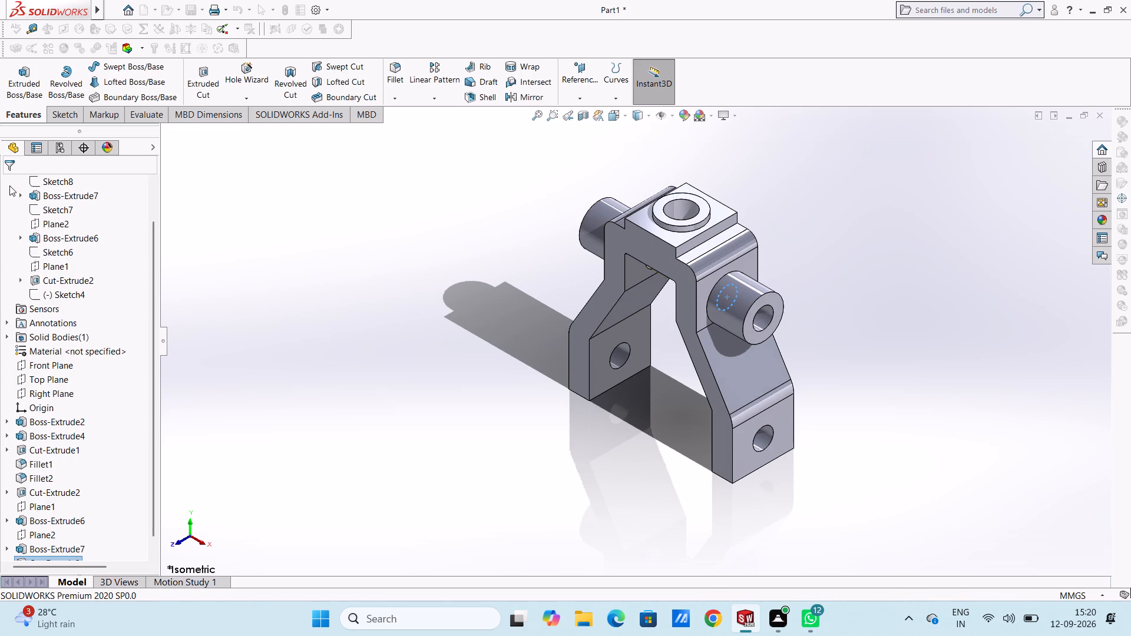
click(459, 375)
Create a reference plane offset 30 mm from the Front Plane, through the middle of the bracket's width.
key(ctrl+1)
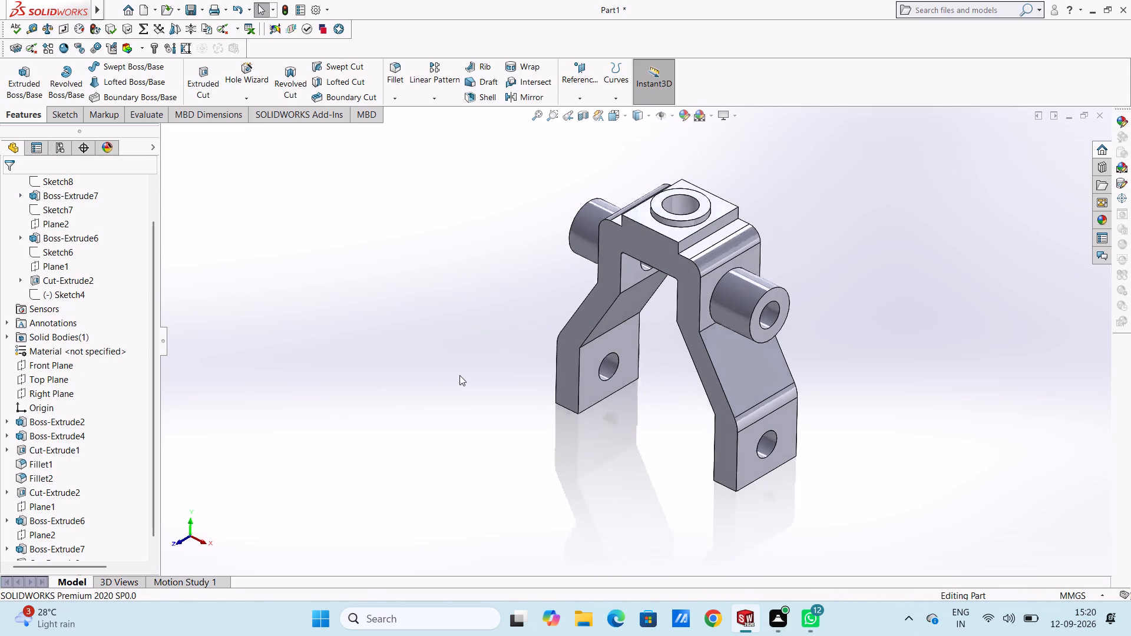
key(ctrl+4)
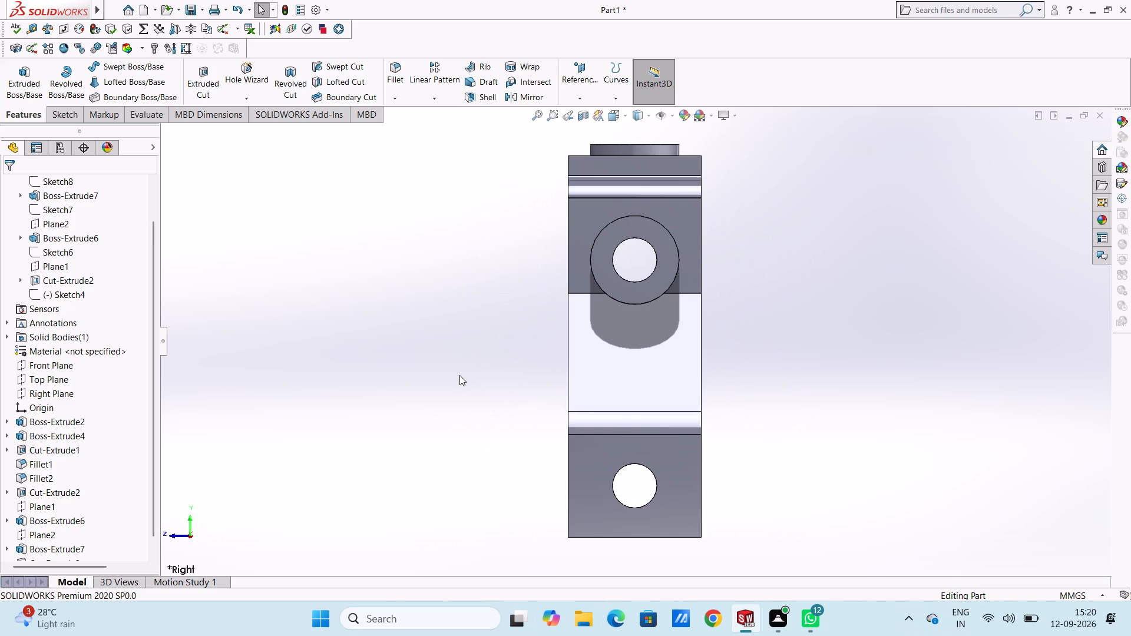
key(ctrl+5)
key(ctrl+7)
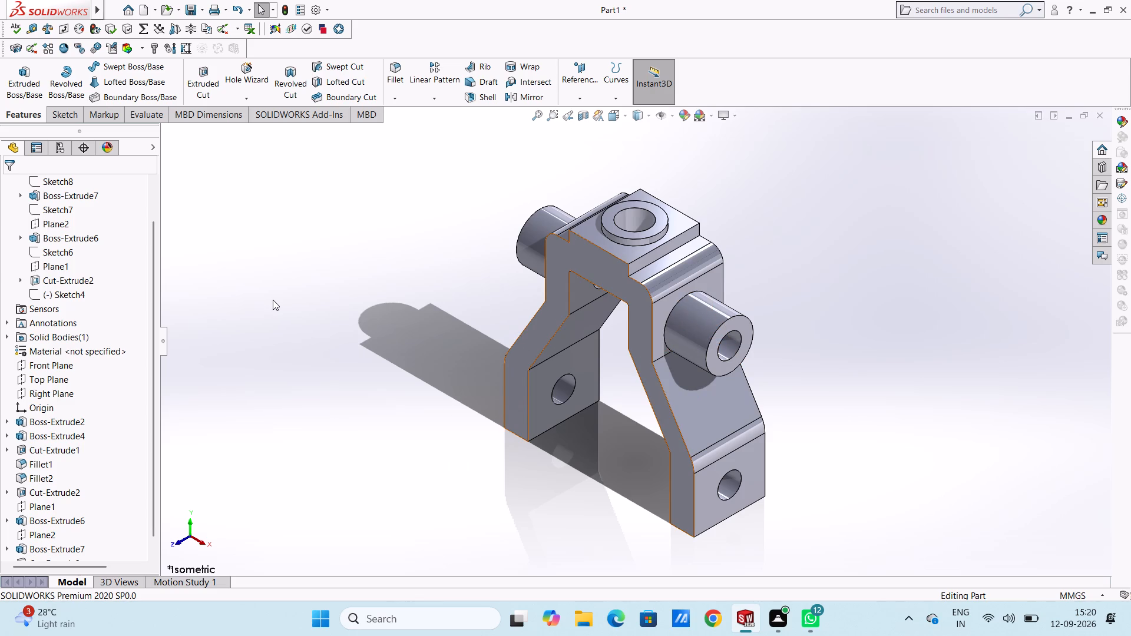
key(ctrl+5)
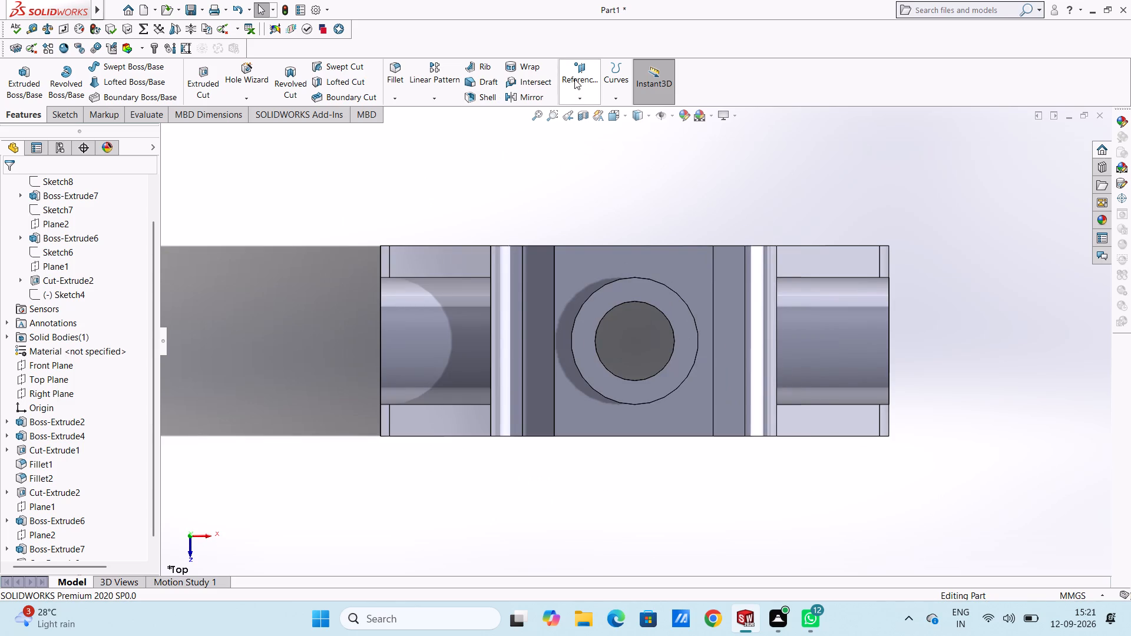
click(574, 79)
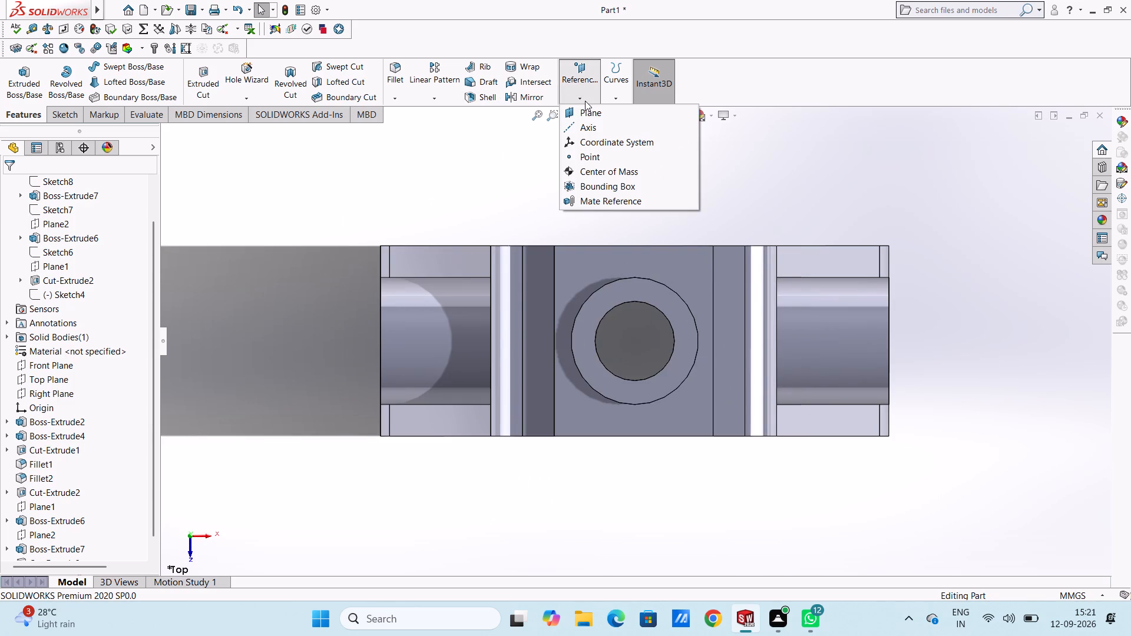
click(586, 110)
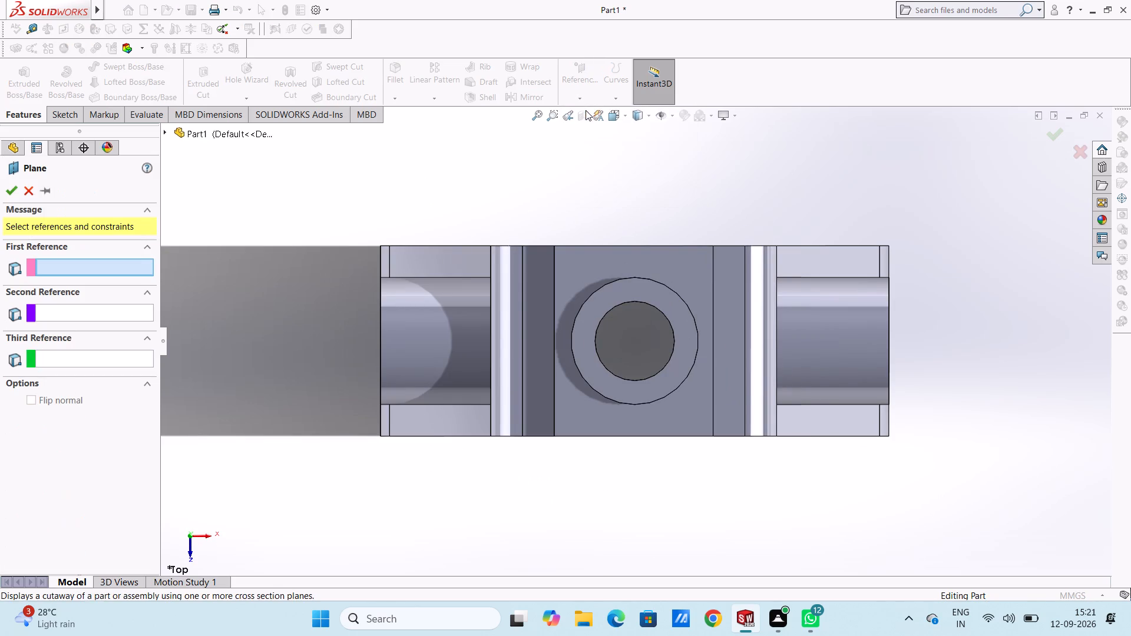
click(166, 135)
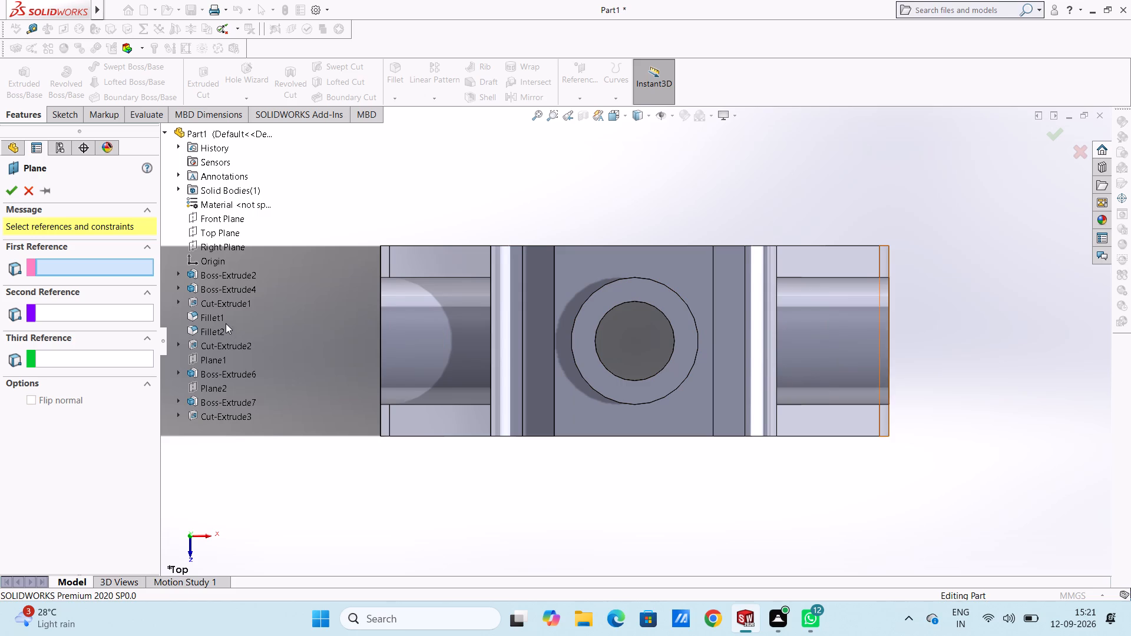
click(219, 221)
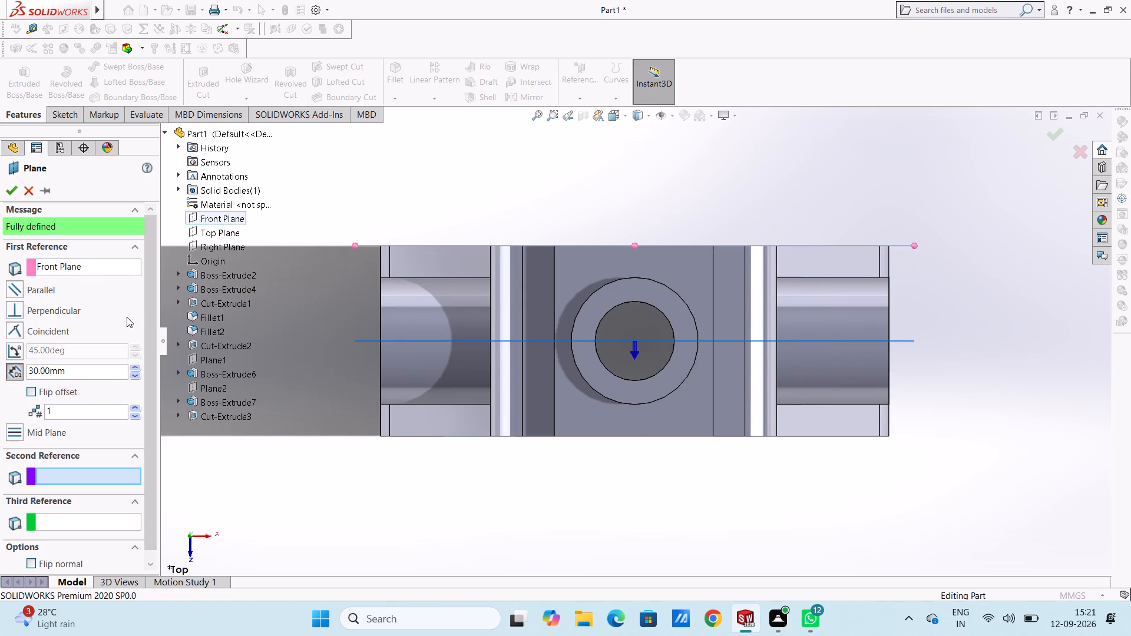
click(12, 190)
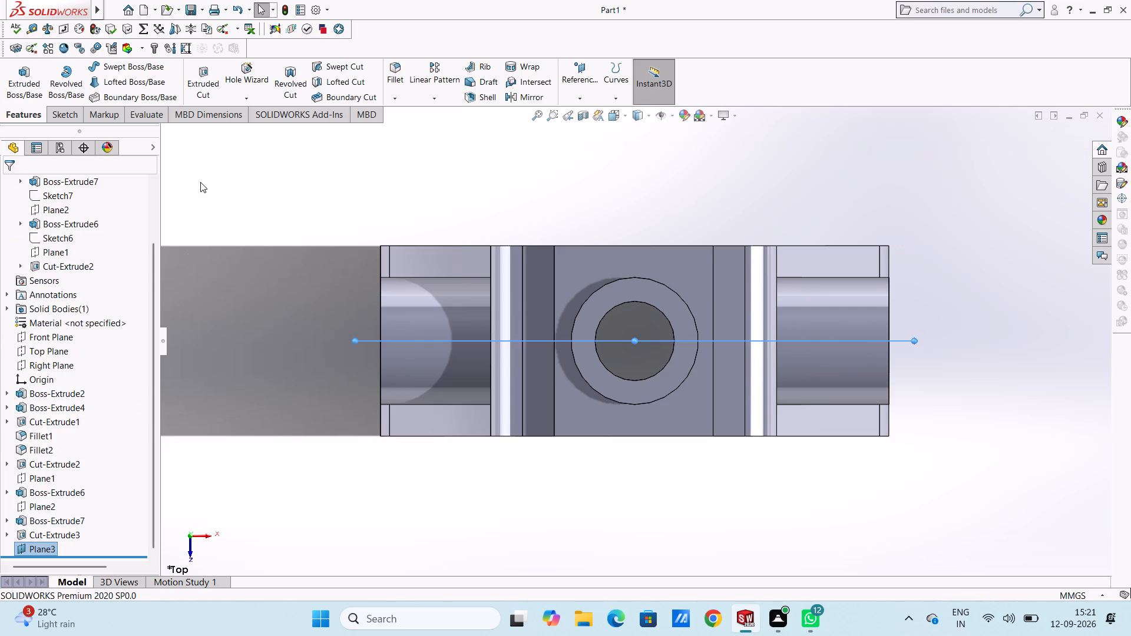
click(200, 182)
On Plane3, sketch a line along one side boss's lower edge to the leg, continuing down the leg's sloped outer edge to the bend fillet.
key(ctrl+1)
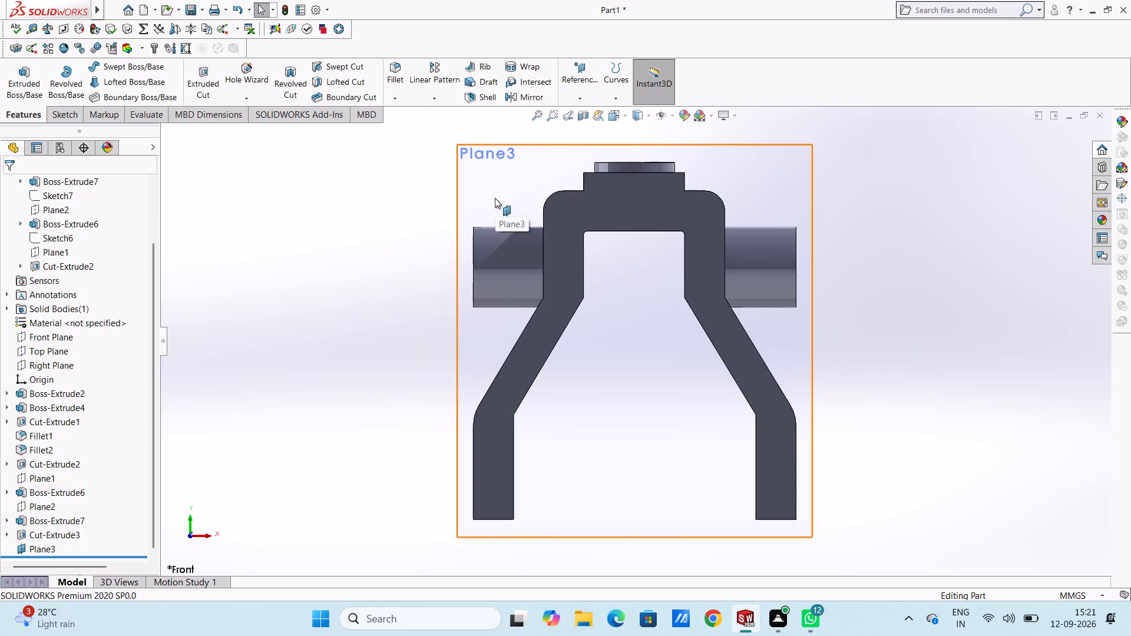
click(495, 198)
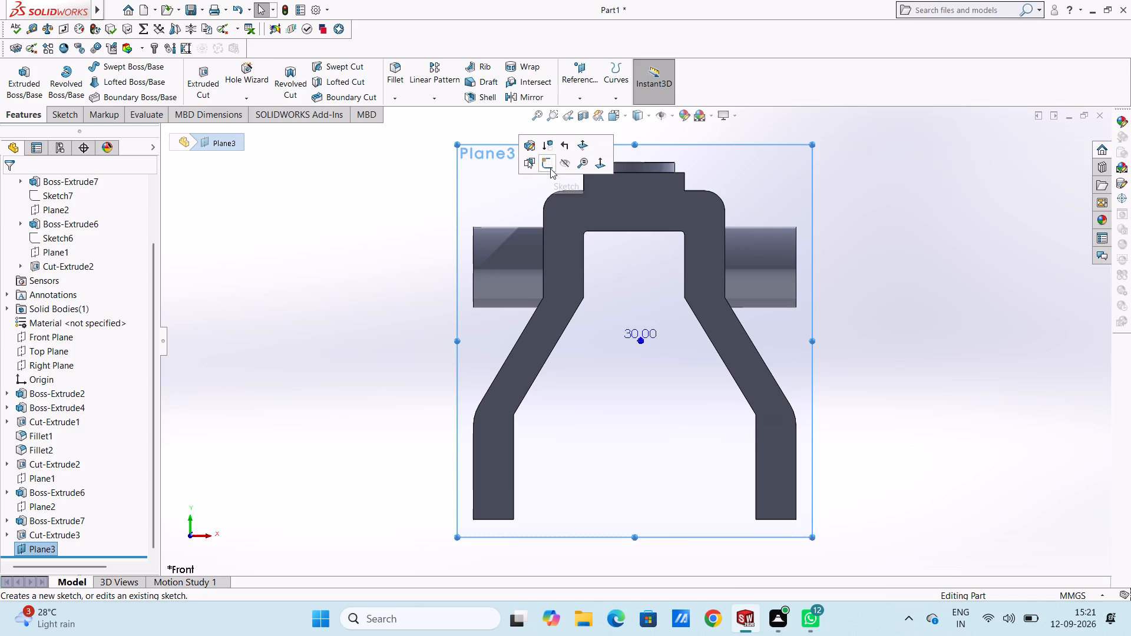
click(550, 168)
click(221, 320)
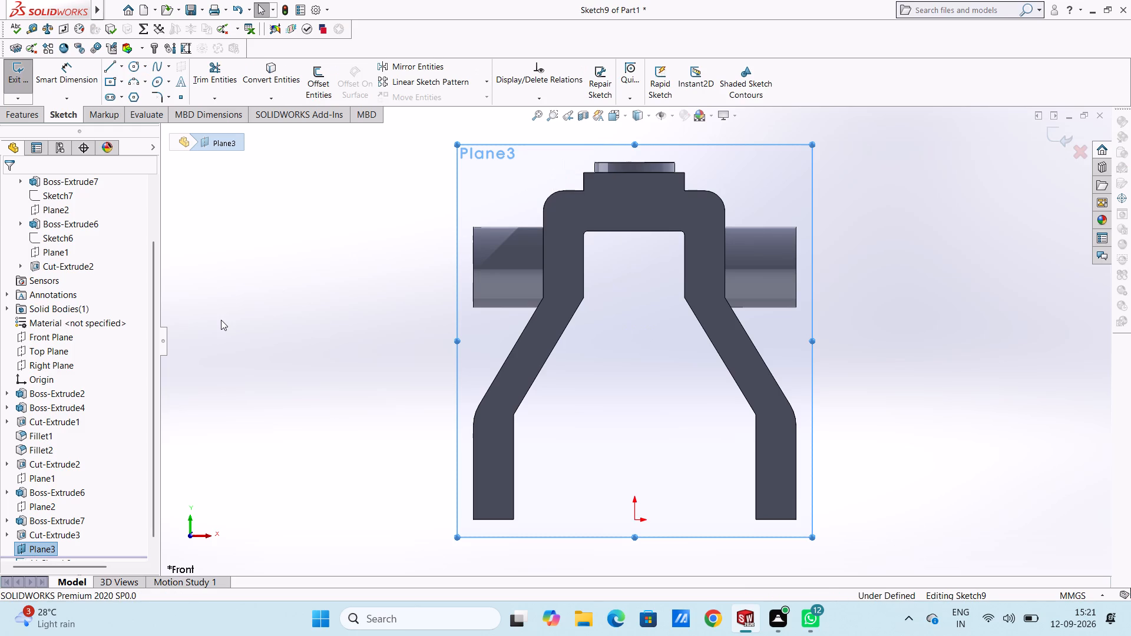
click(107, 63)
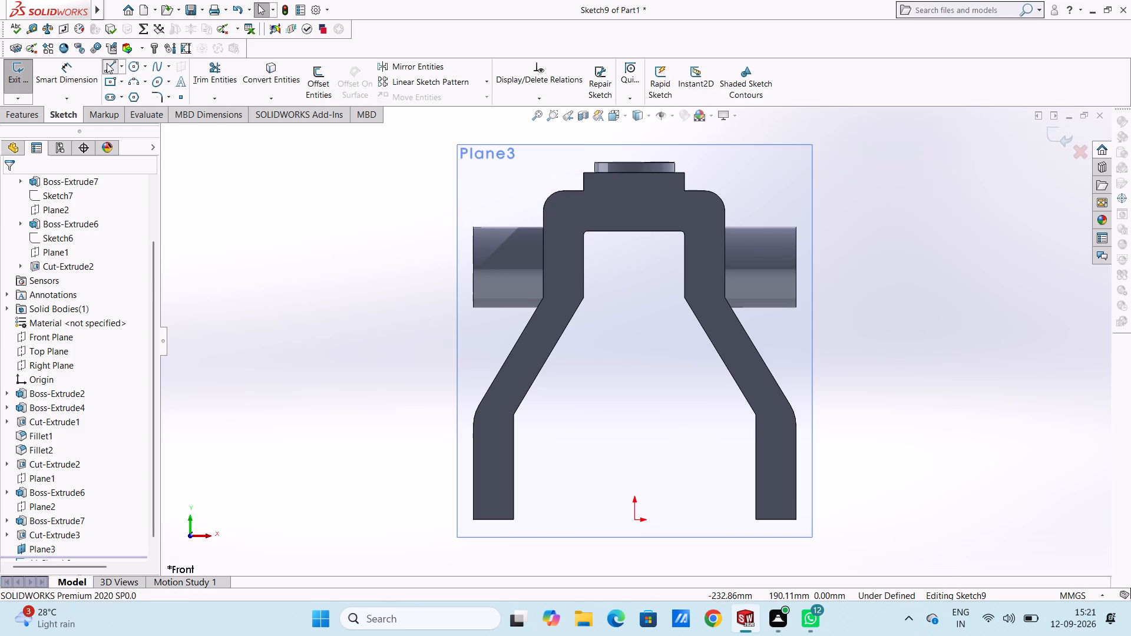
click(474, 308)
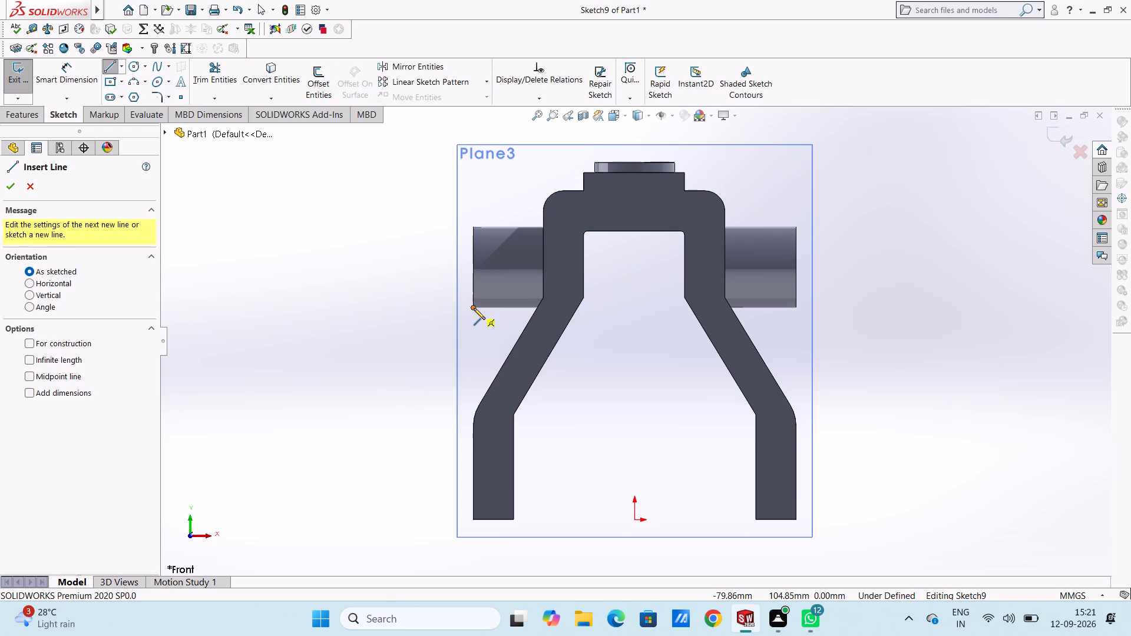
click(539, 308)
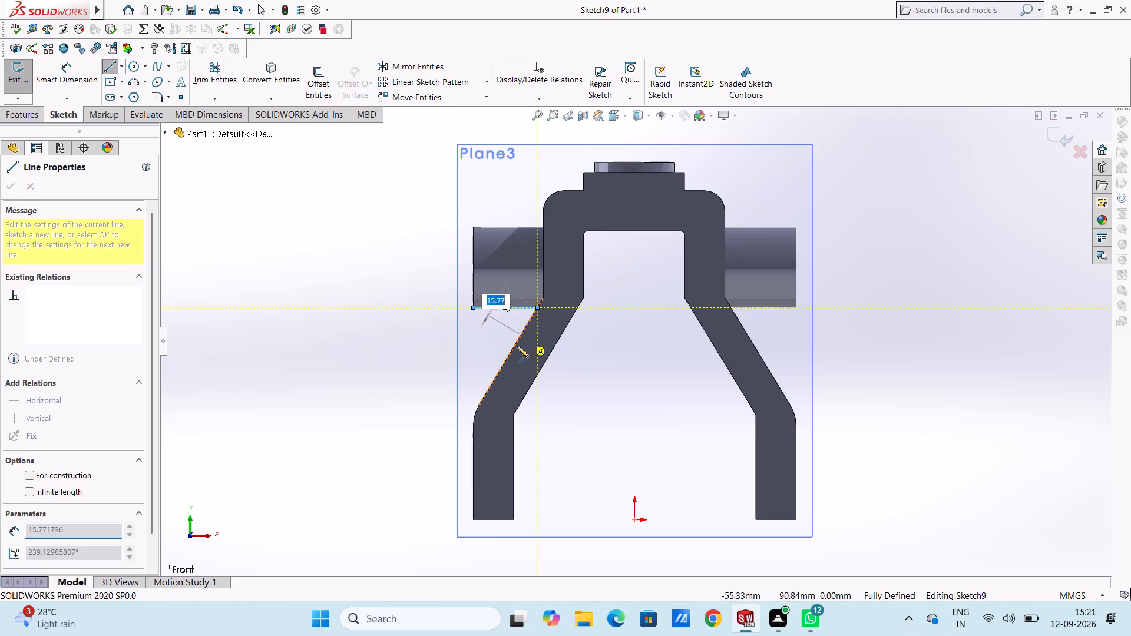
click(478, 406)
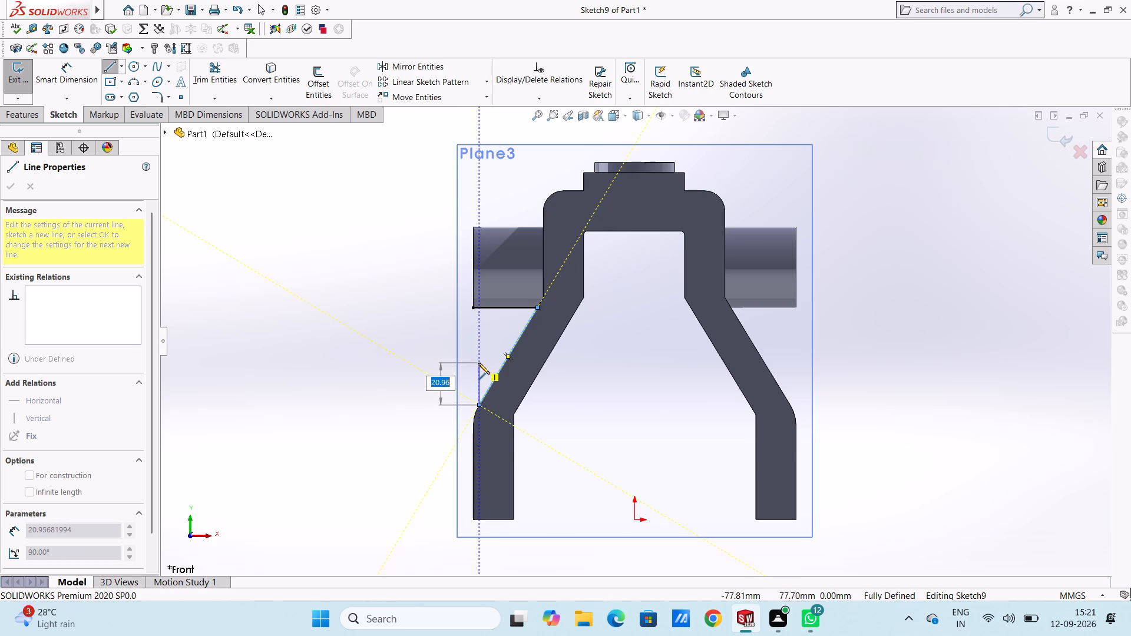
key(Escape)
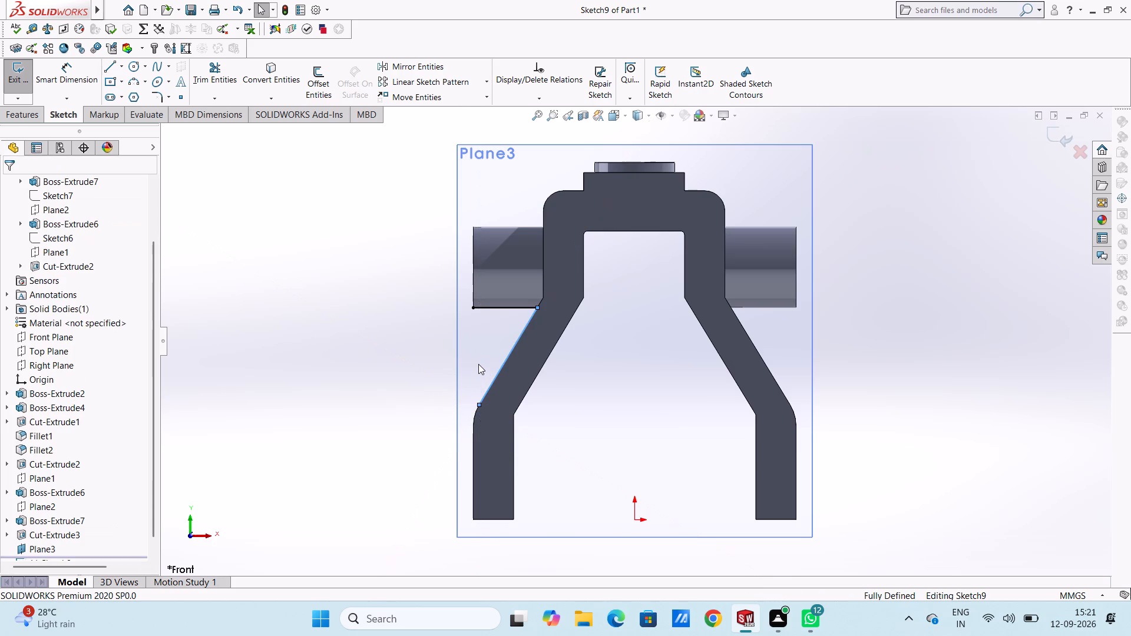
key(Escape)
Close the profile into a triangle with a vertical line from the boss's outer corner to the leg and a sloped line about 67 mm long.
key(l)
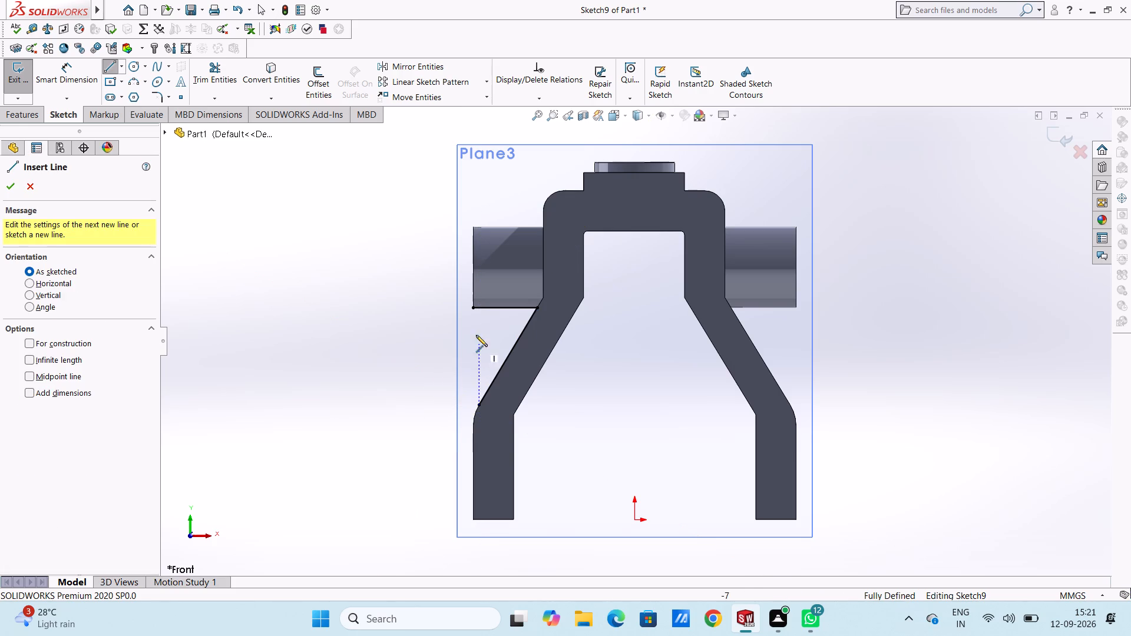
click(472, 309)
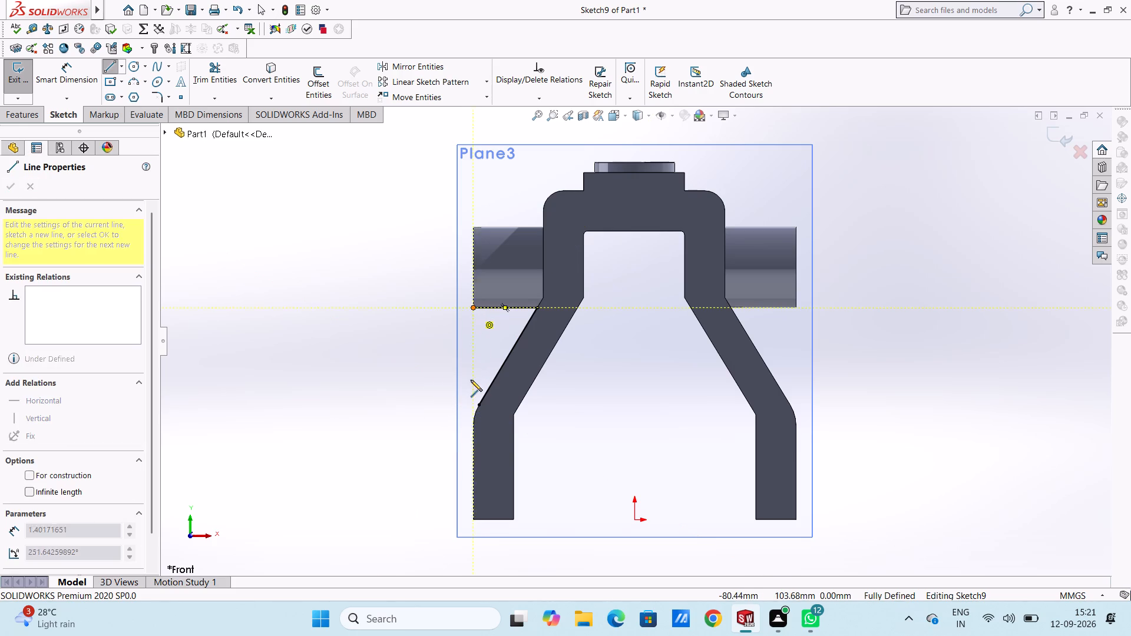
click(472, 422)
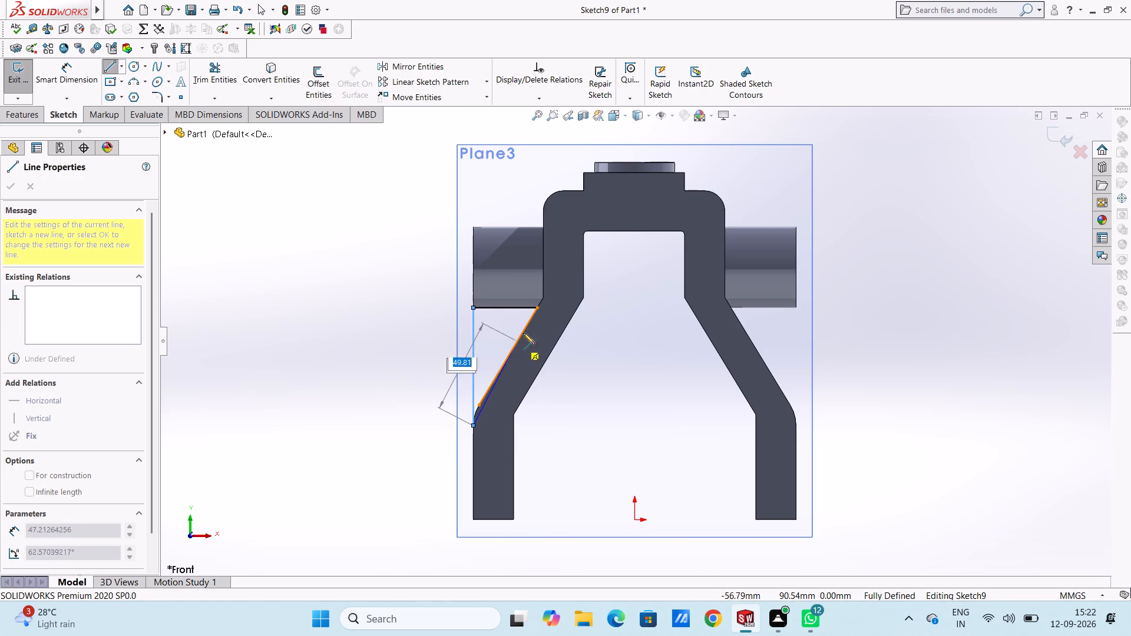
click(537, 309)
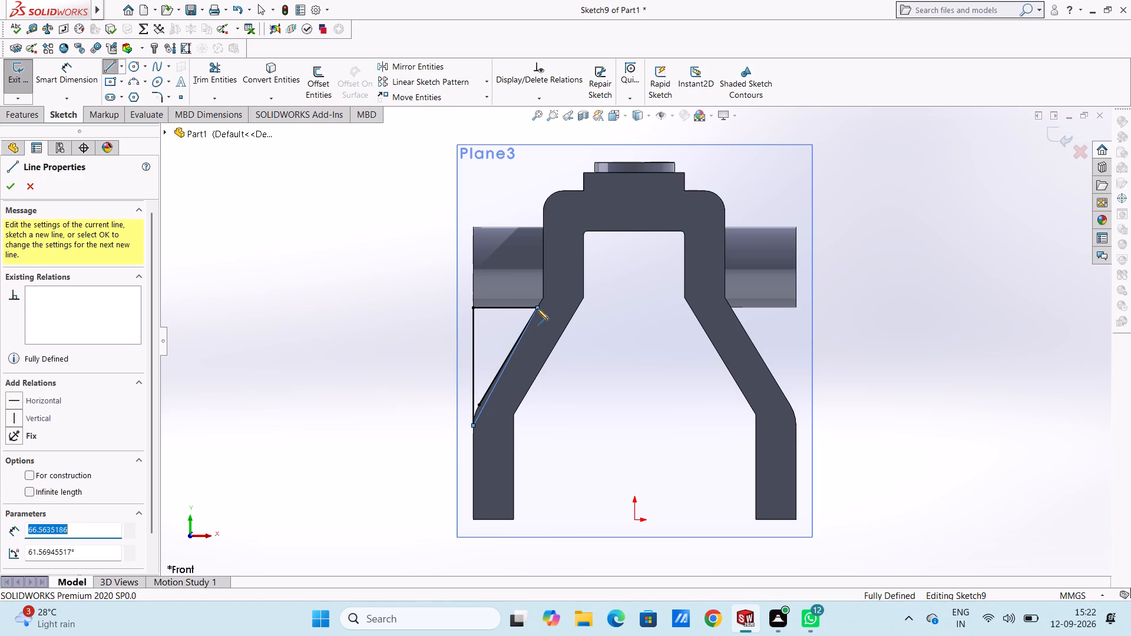
key(Escape)
key(Escape)
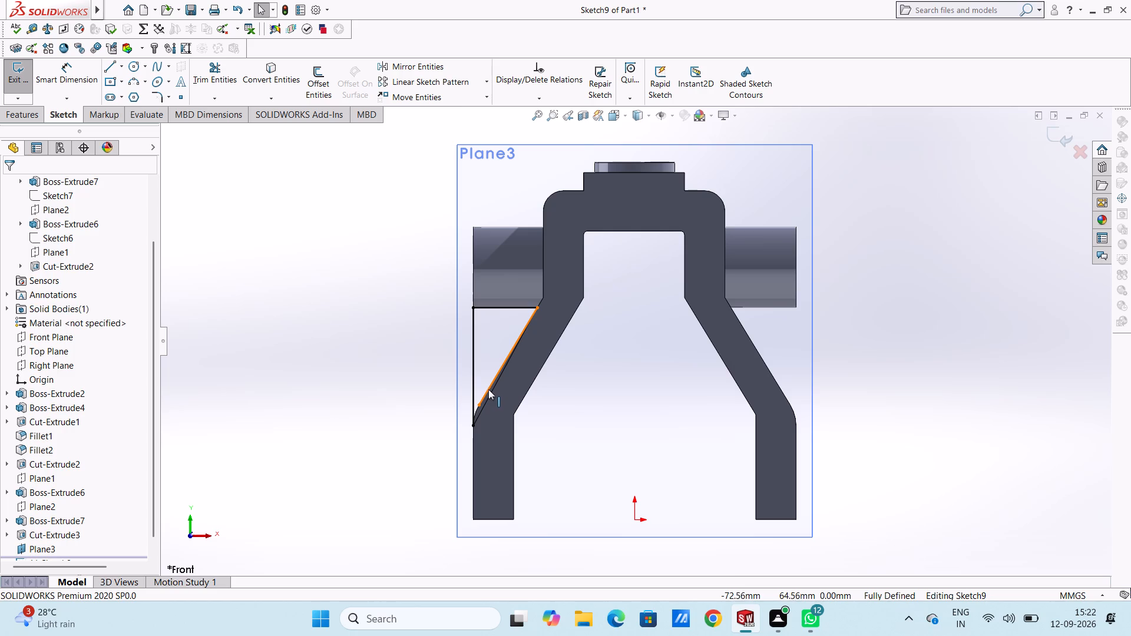
Delete the redundant sketch line lying along the leg's sloped outer edge, keeping the triangle's three sides.
click(488, 390)
key(Delete)
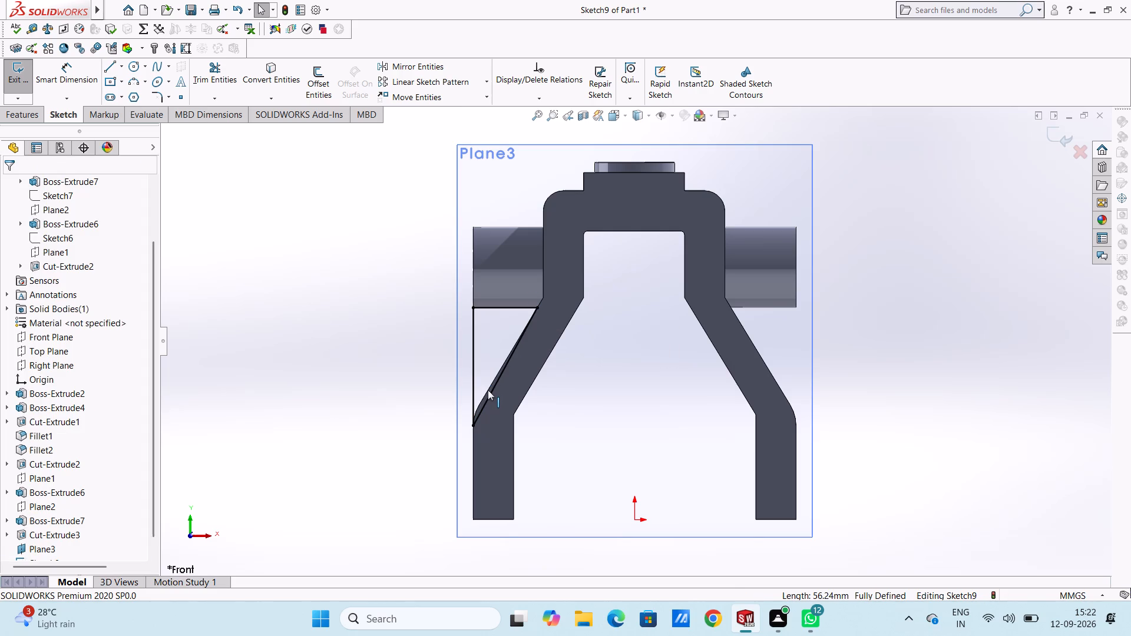
key(Escape)
key(Escape)
Examine the triangular profile's position beneath the side boss in the side, isometric, back and front views.
key(ctrl+1)
key(ctrl+4)
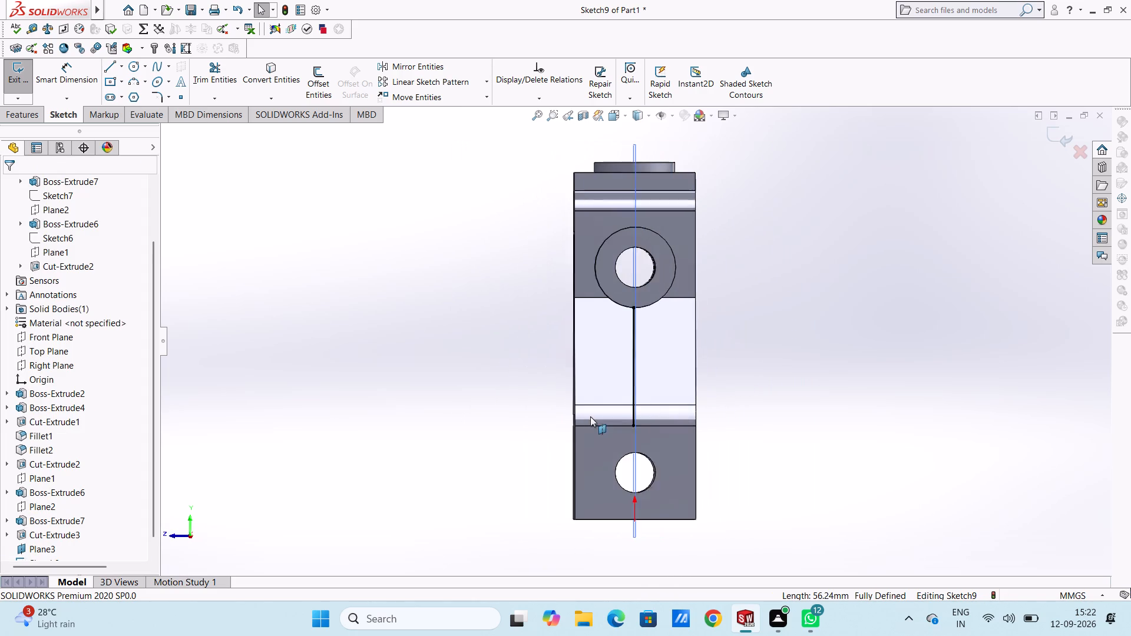
key(ctrl+5)
key(ctrl+3)
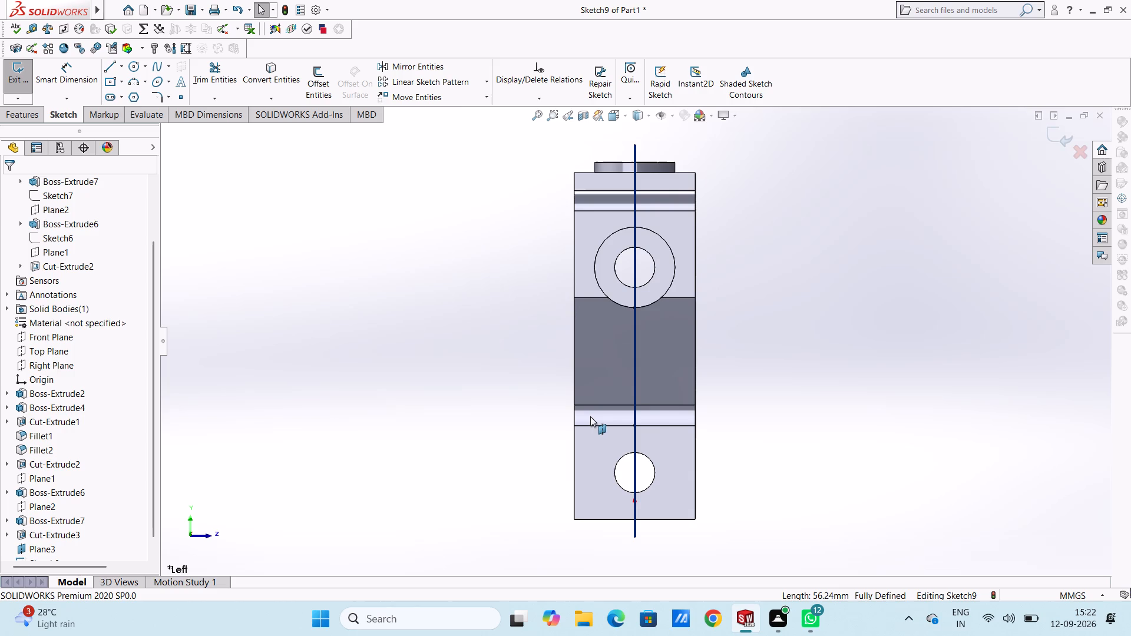
key(ctrl+7)
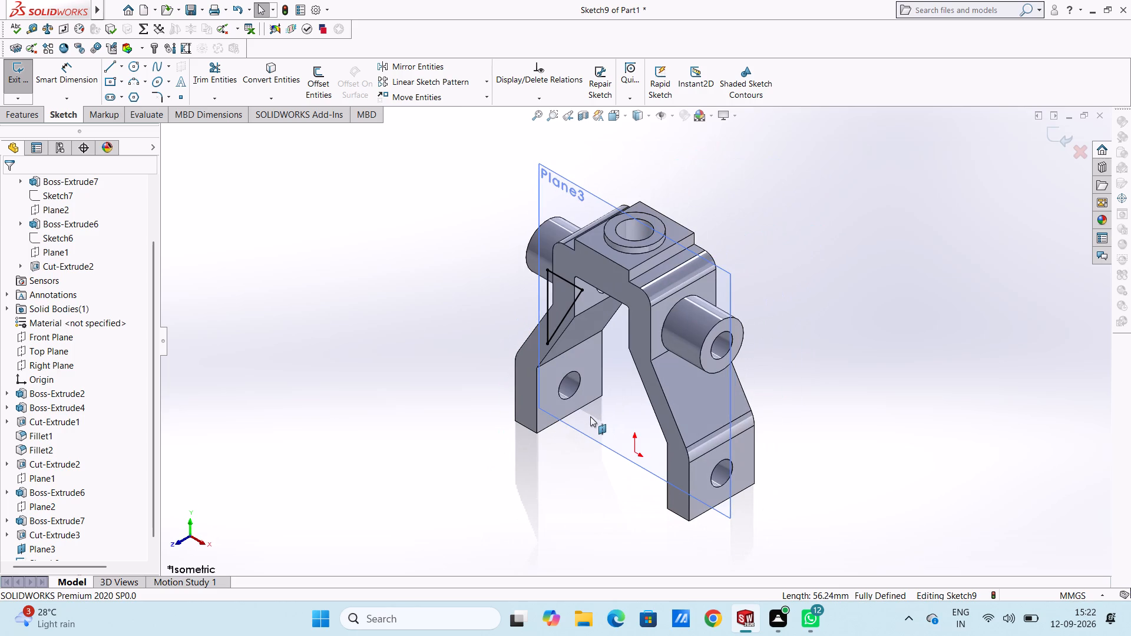
key(ctrl+2)
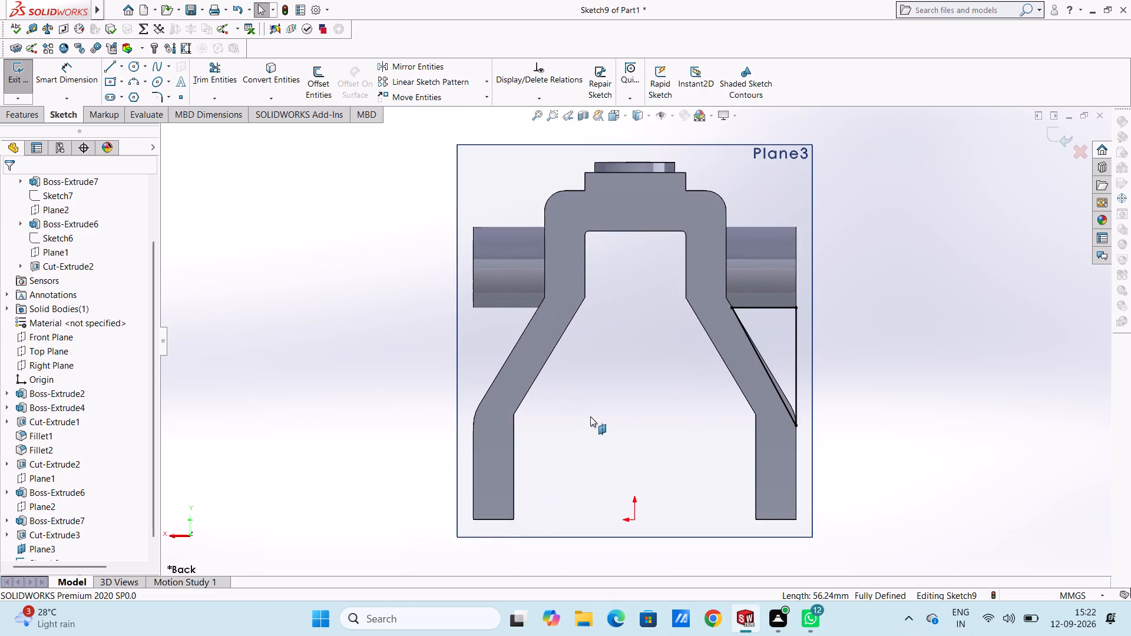
key(ctrl+3)
key(ctrl+1)
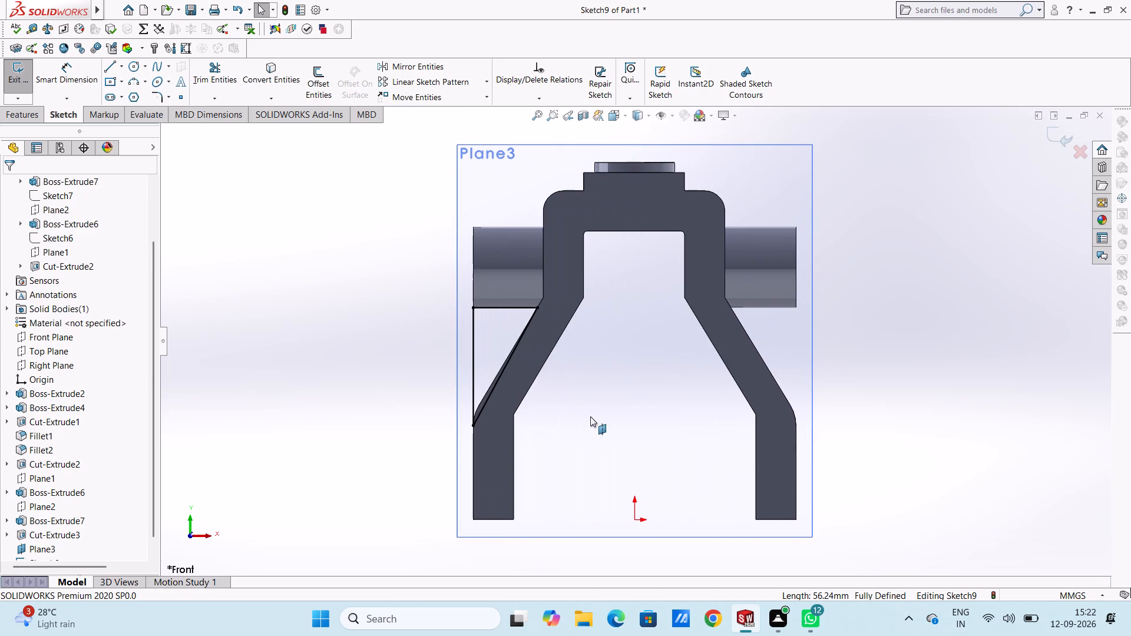
Sketch a matching triangle beneath the opposite side boss, about 32 mm wide with a sloped side about 67 mm long meeting the leg.
key(l)
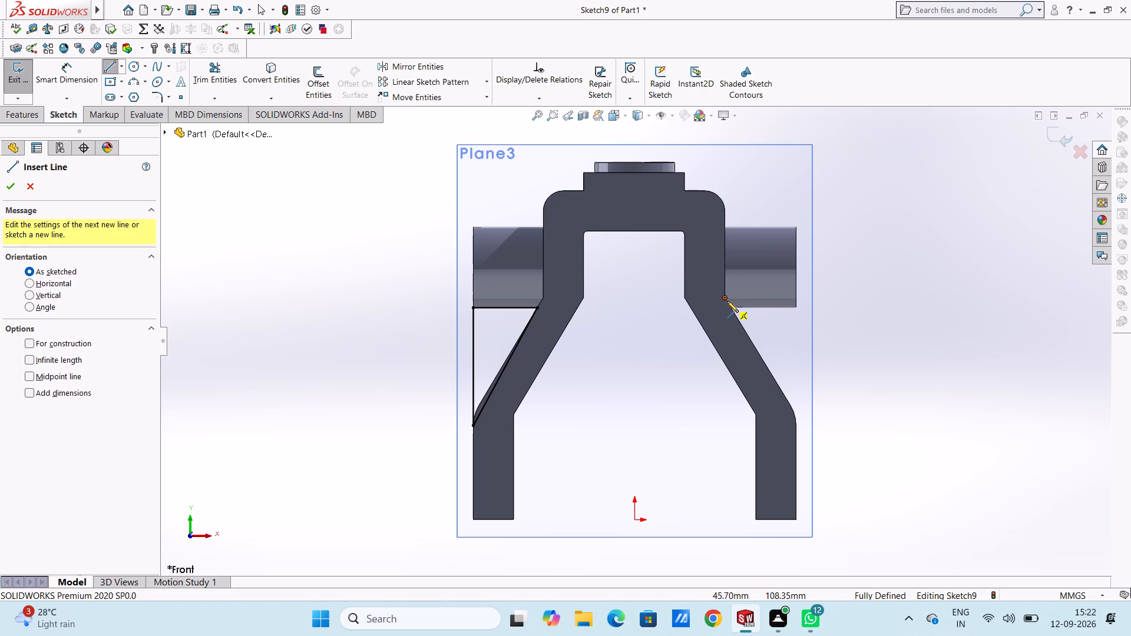
click(731, 307)
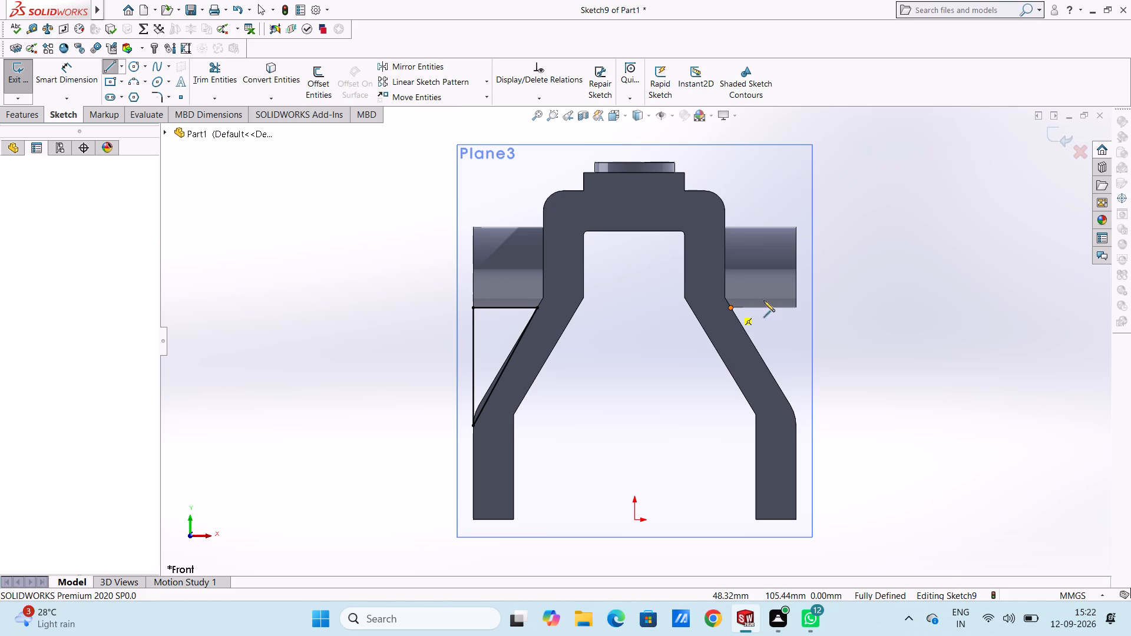
click(795, 307)
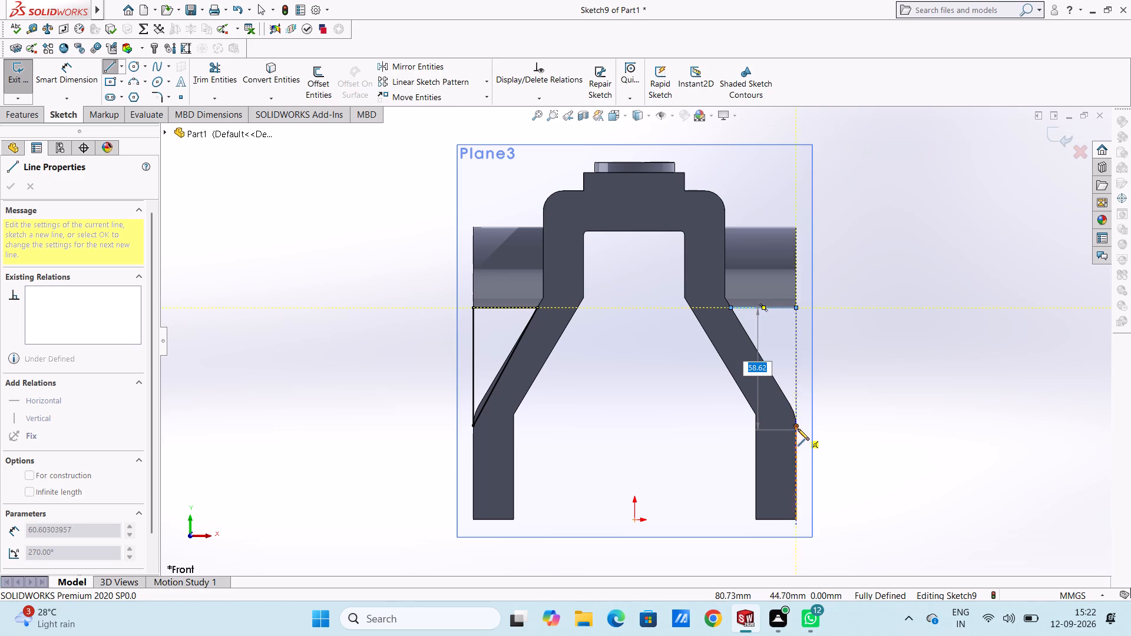
click(798, 426)
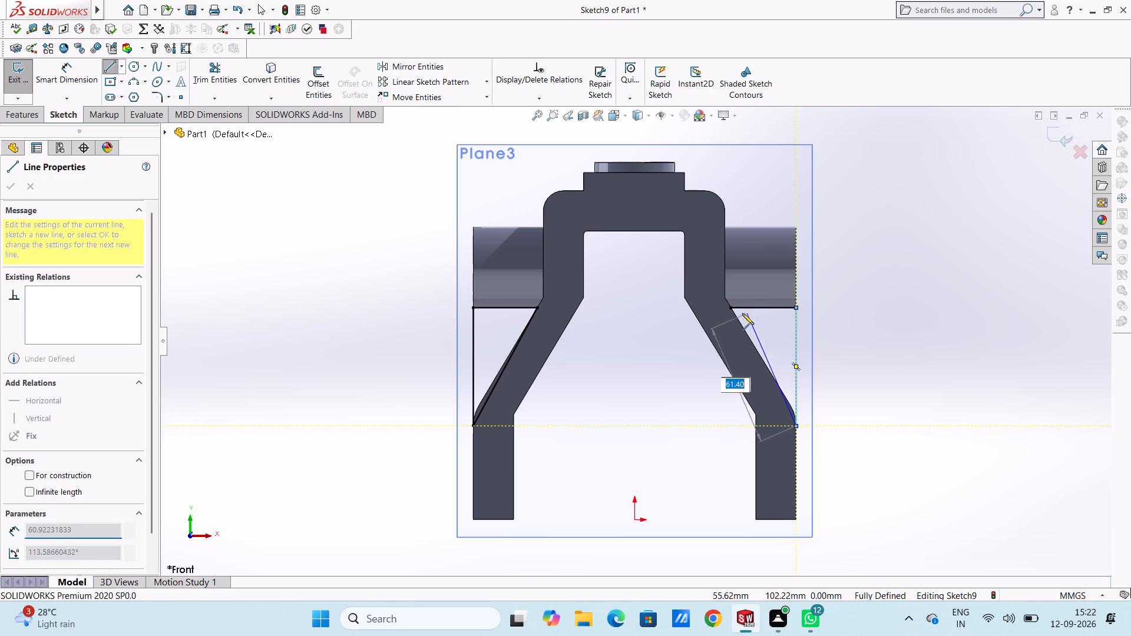
click(731, 308)
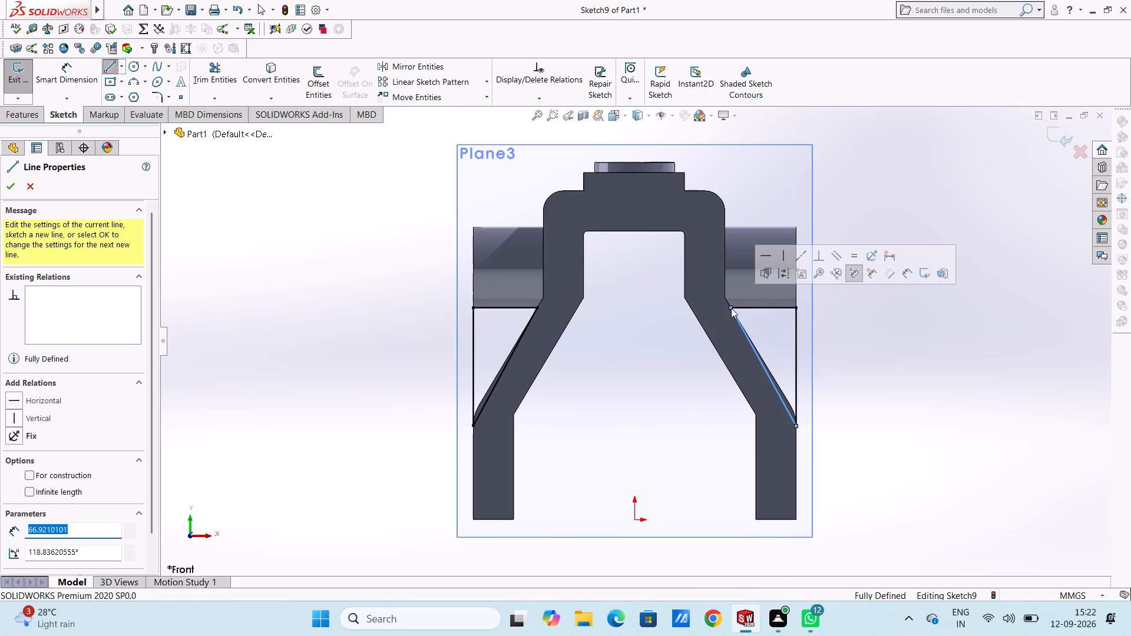
key(Escape)
key(Escape)
key(Escape)
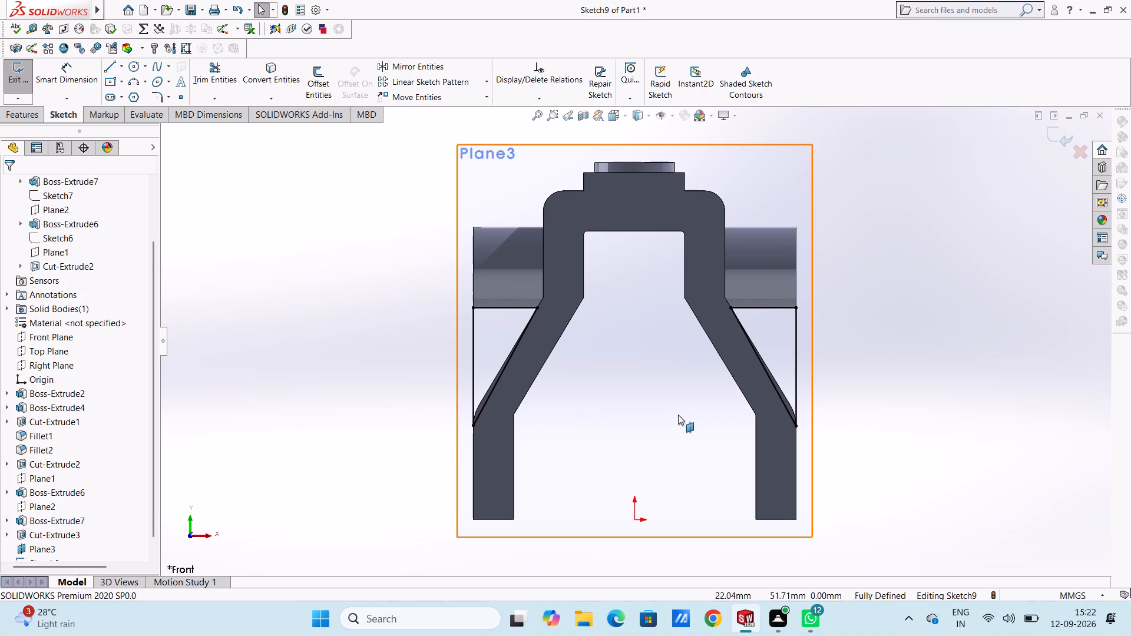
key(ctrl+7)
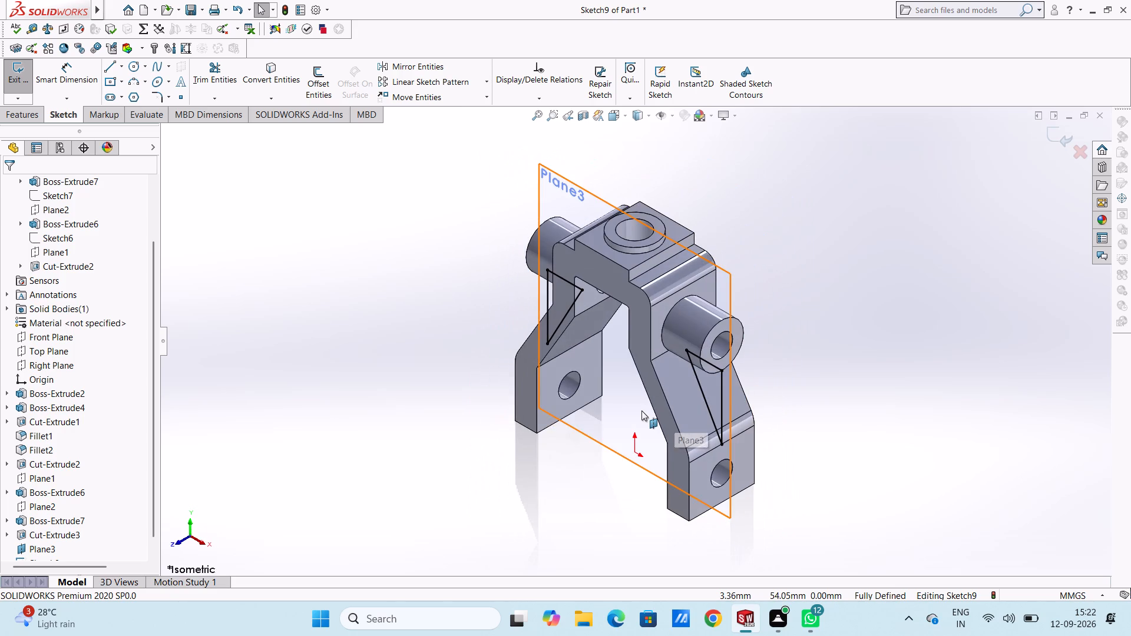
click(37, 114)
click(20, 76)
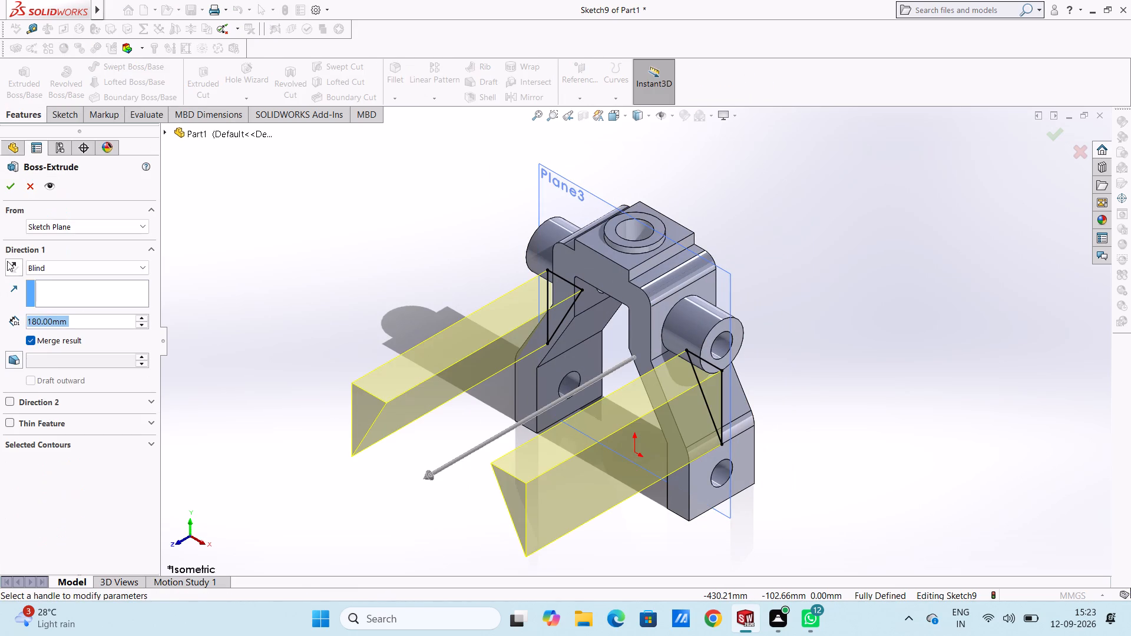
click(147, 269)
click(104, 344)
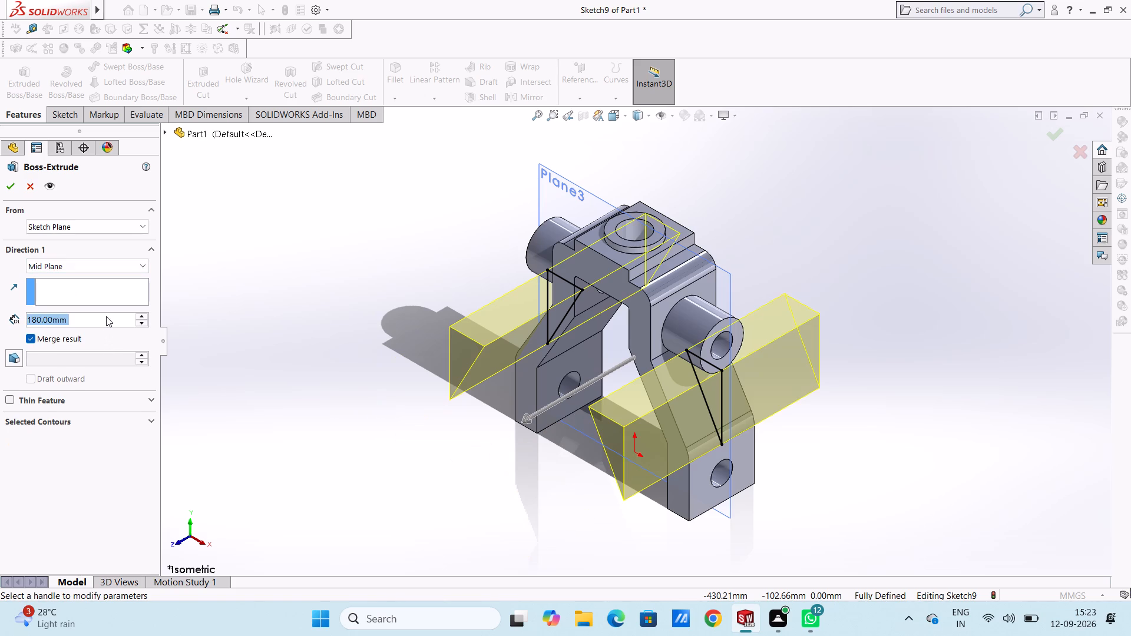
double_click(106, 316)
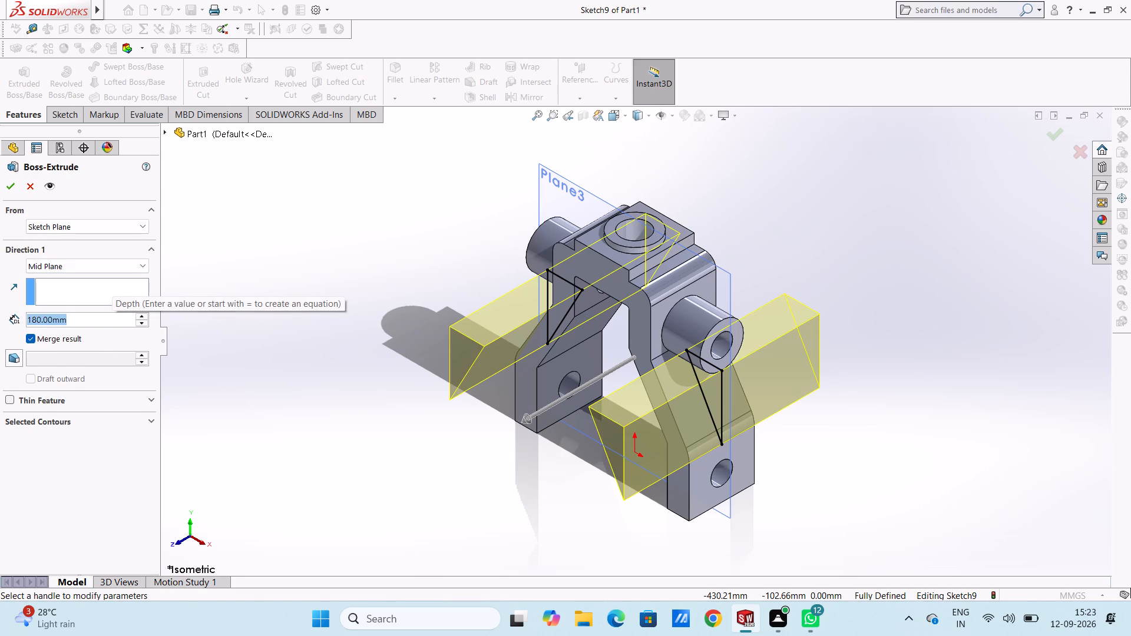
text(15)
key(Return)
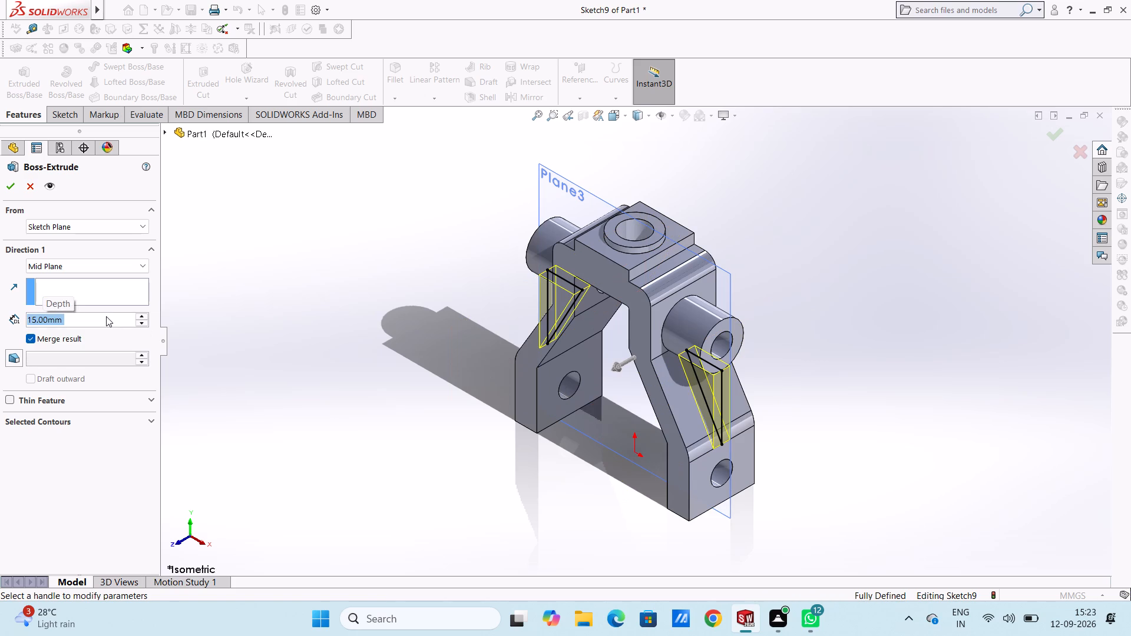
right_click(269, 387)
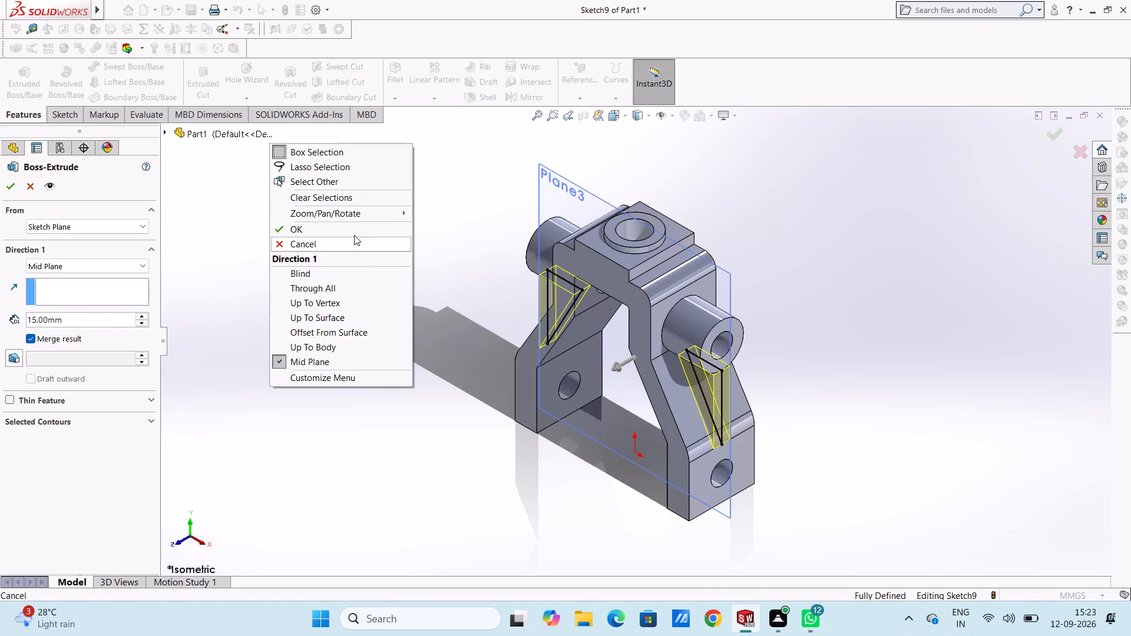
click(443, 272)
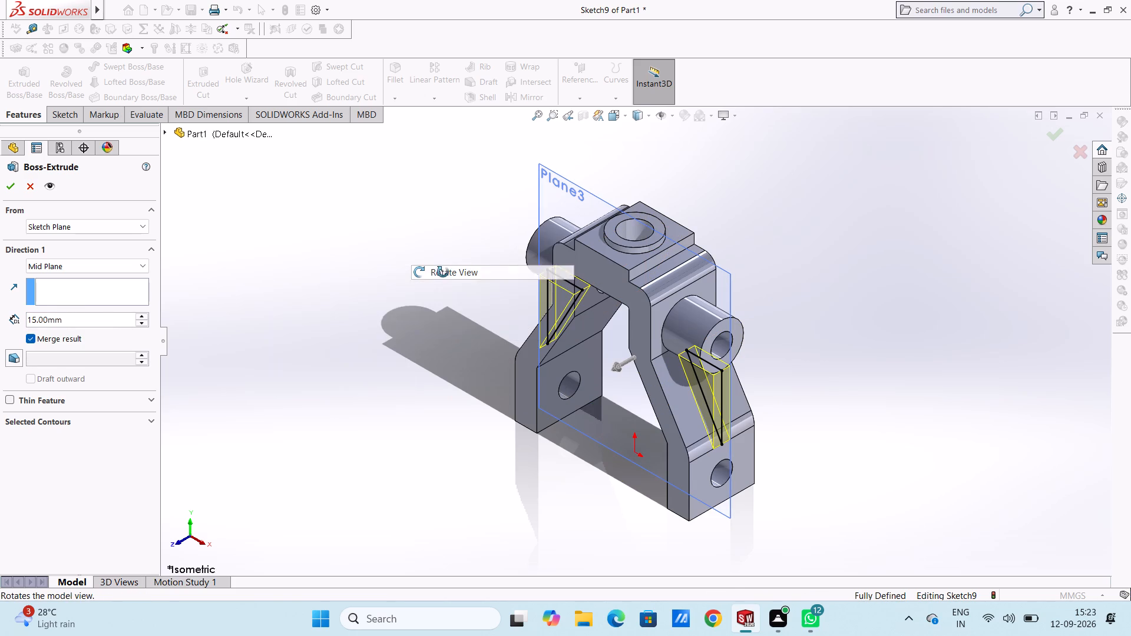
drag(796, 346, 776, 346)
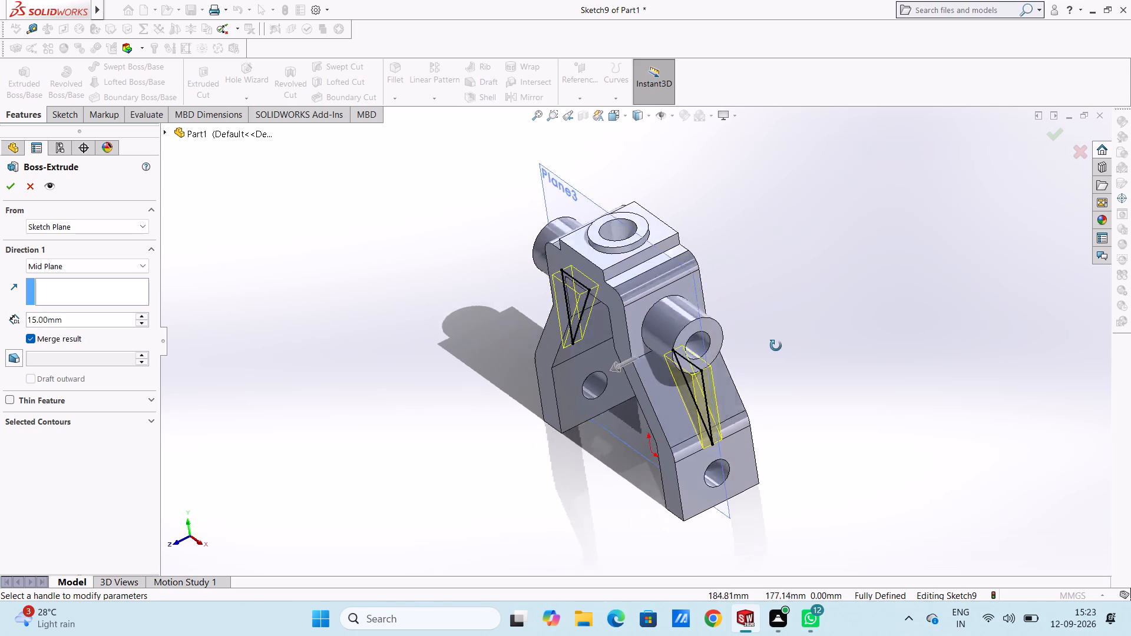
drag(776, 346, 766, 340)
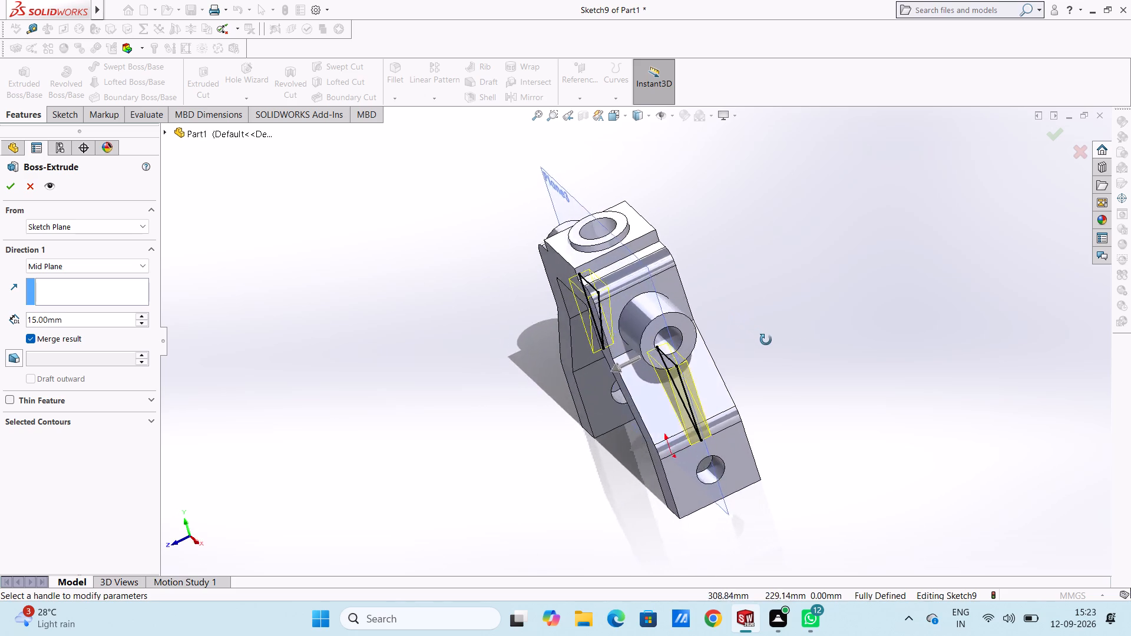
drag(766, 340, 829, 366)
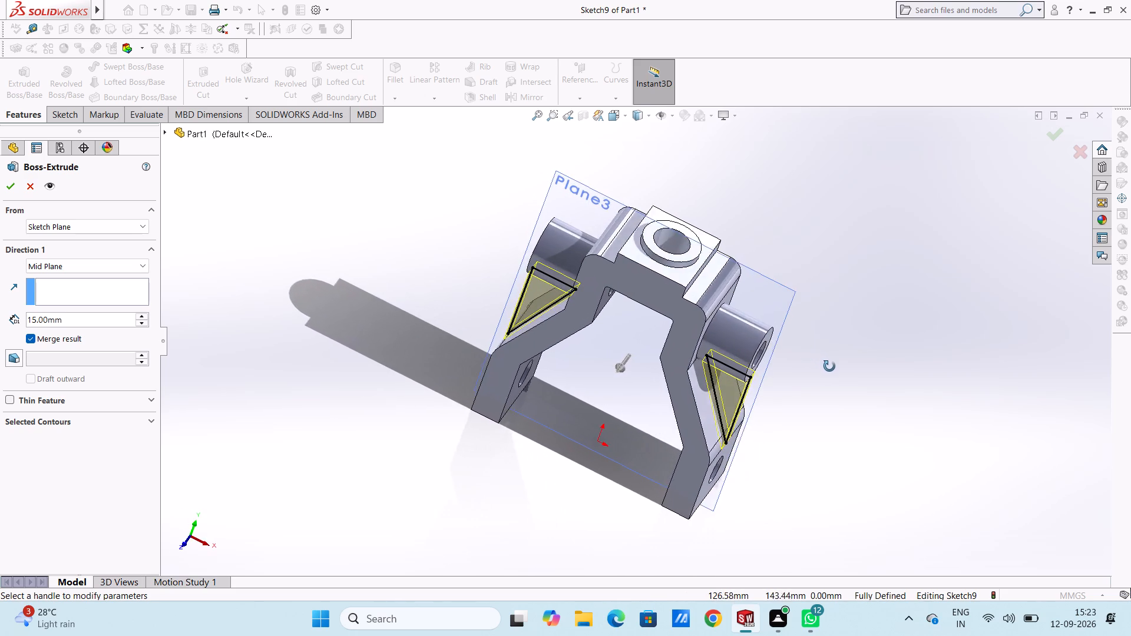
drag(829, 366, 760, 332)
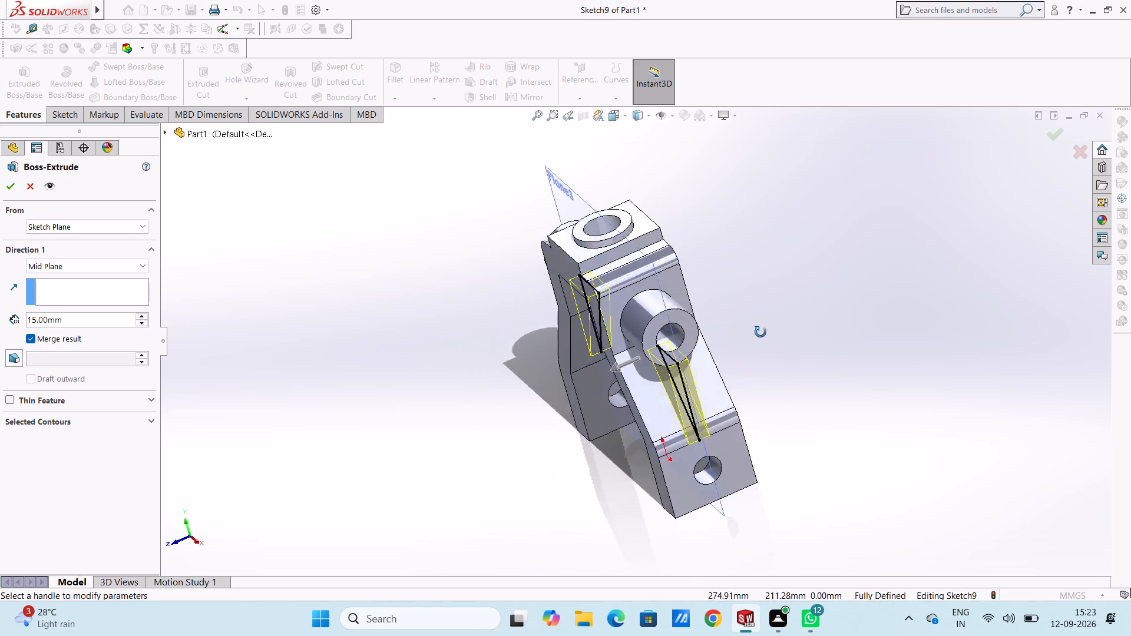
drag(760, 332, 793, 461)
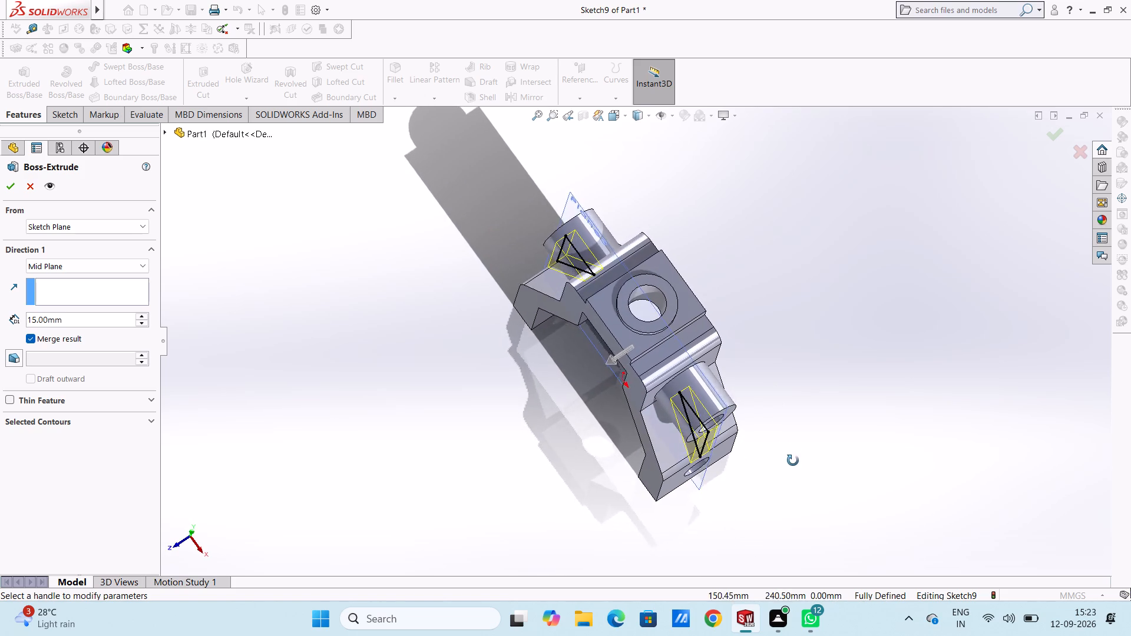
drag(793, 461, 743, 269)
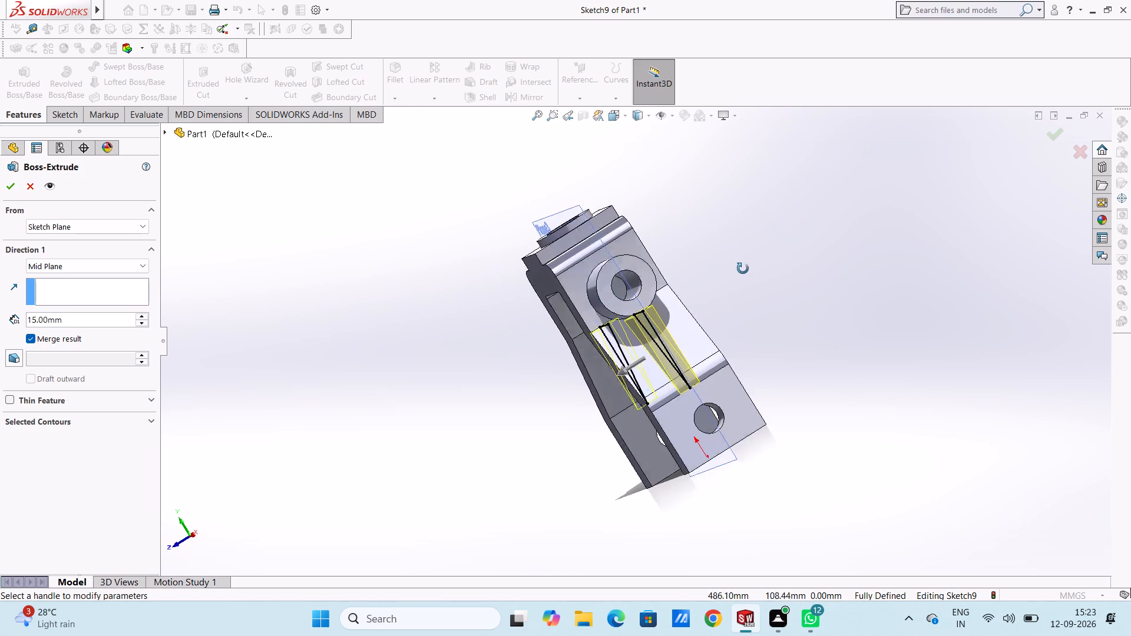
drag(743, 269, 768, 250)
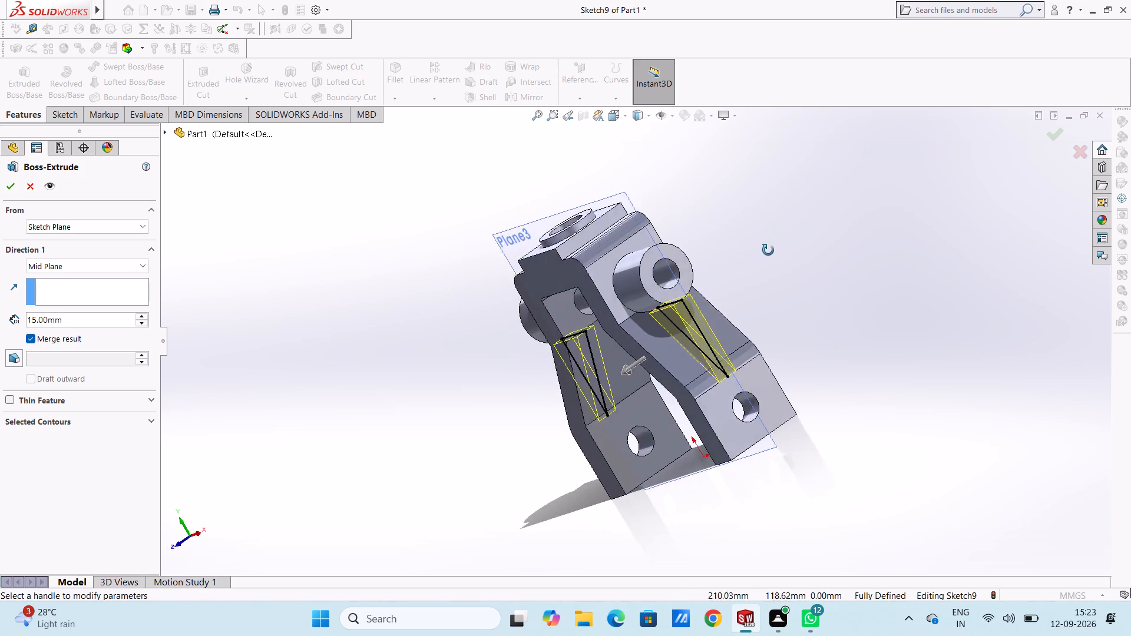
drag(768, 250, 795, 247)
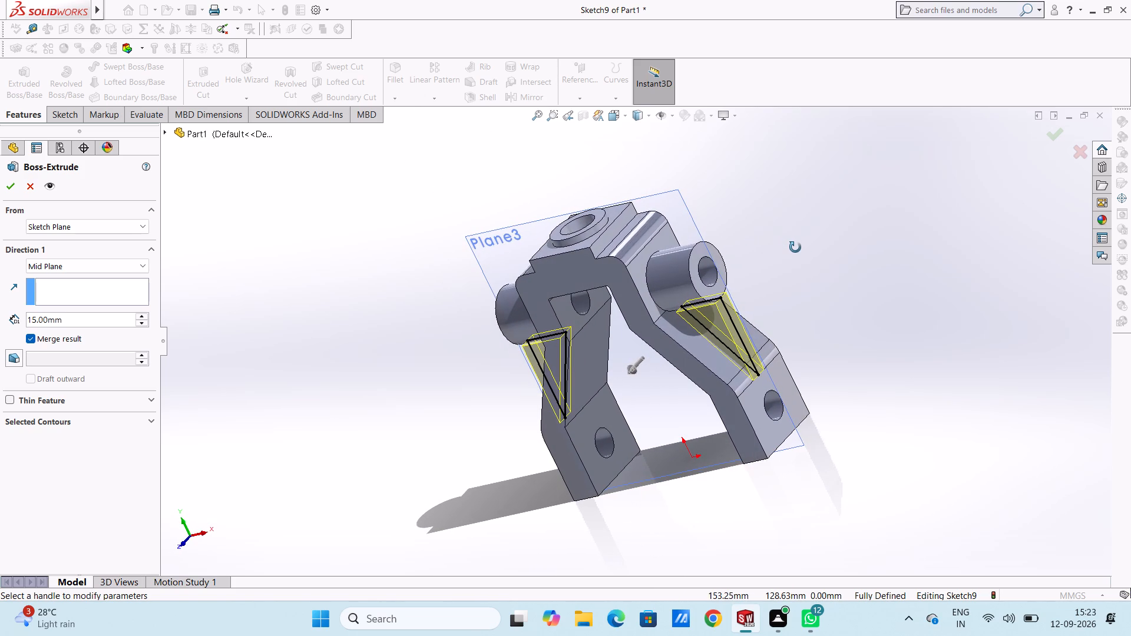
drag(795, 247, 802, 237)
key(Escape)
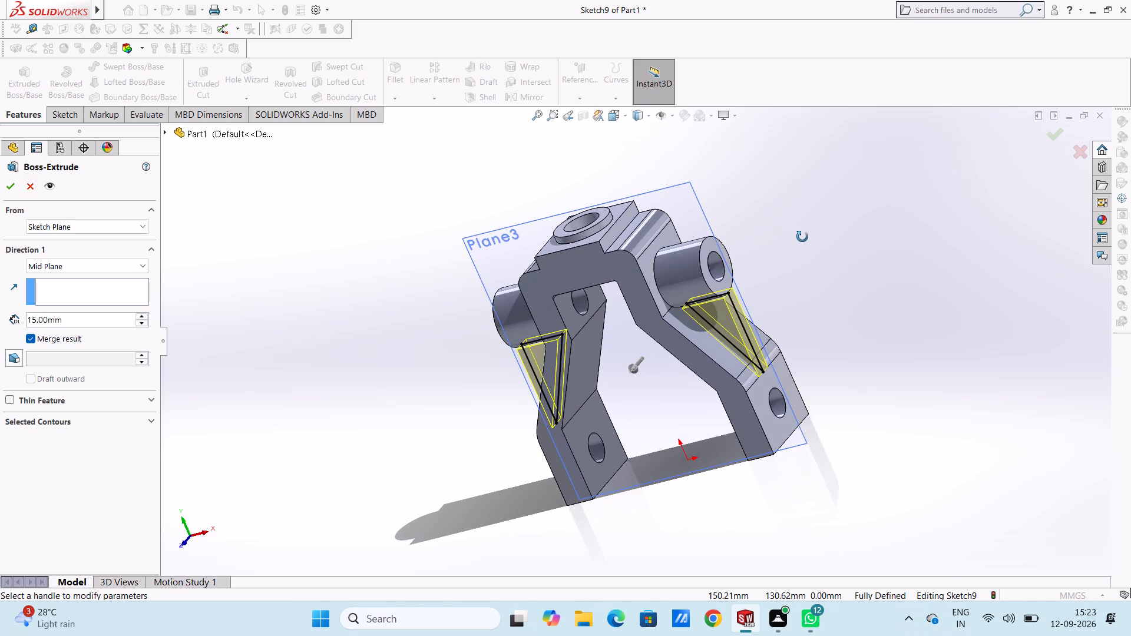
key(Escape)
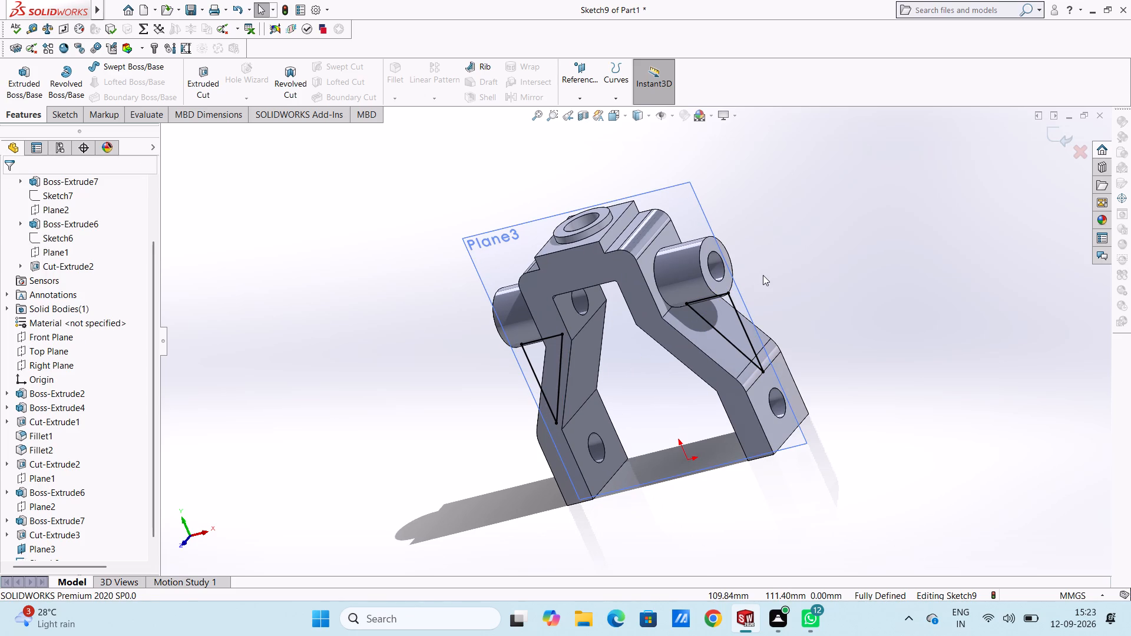
Undo both triangular profiles beneath the side bosses until the whole rib sketch on Plane3 is removed.
key(ctrl+z)
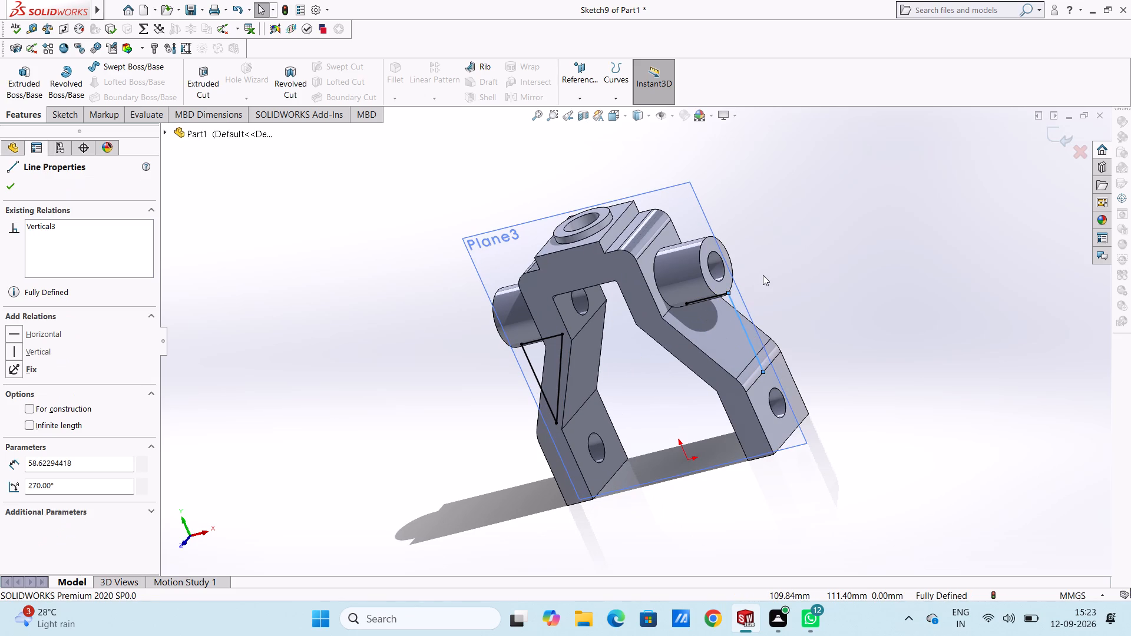
key(ctrl+1)
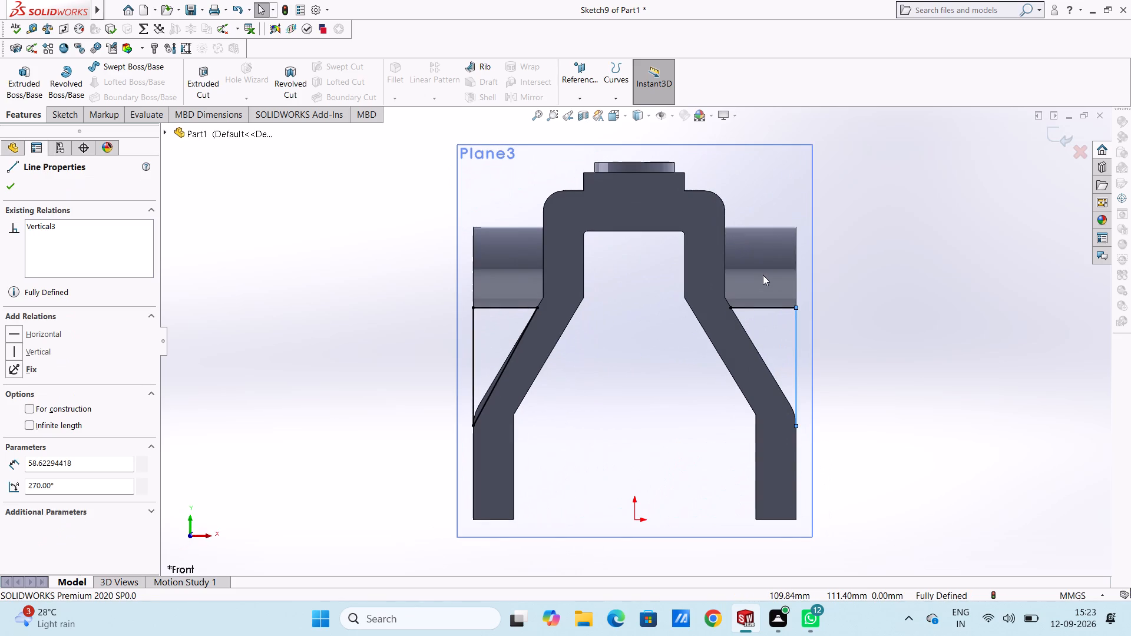
key(ctrl+z)
key(ctrl+z)
key(ctrl+z)
key(ctrl+z)
key(ctrl+z)
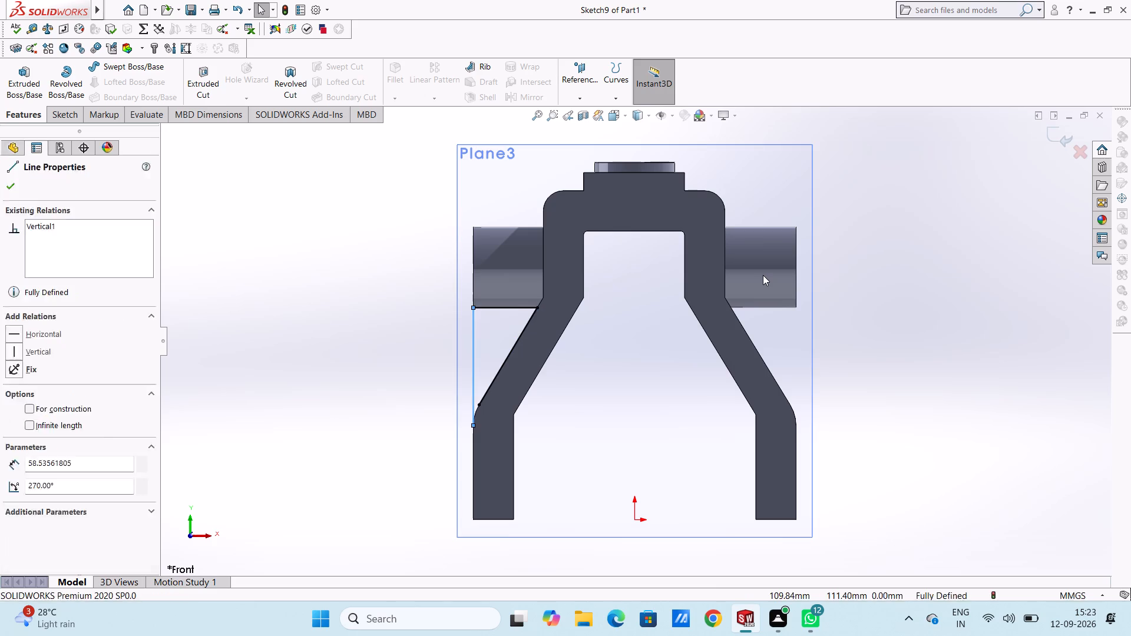
key(ctrl+z)
key(ctrl+z)
key(ctrl+z)
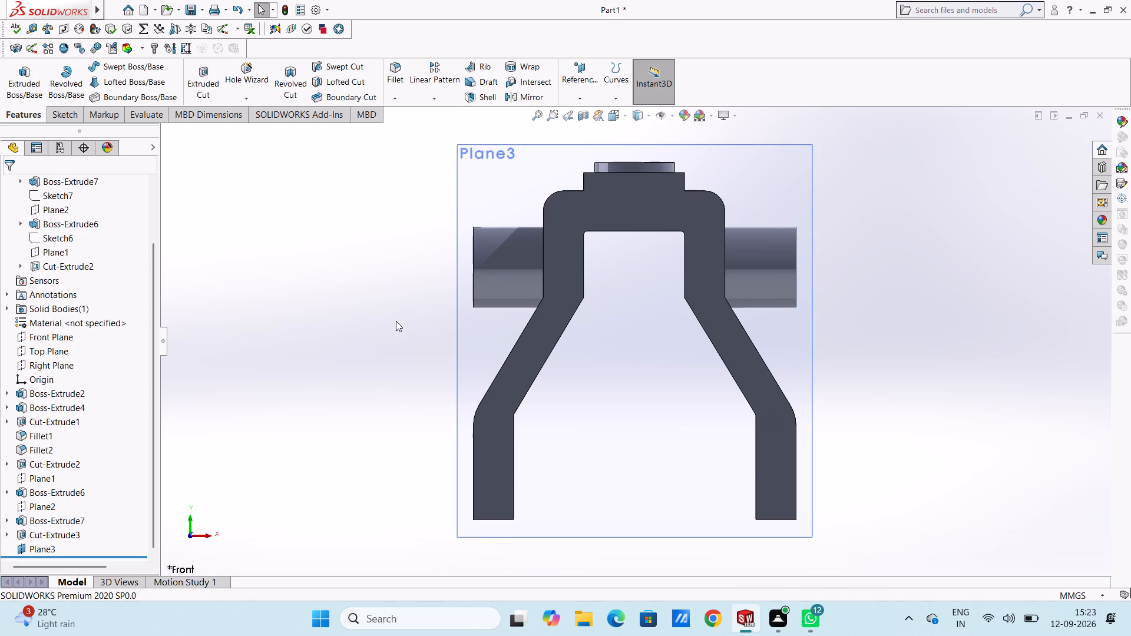
On Plane3, sketch a triangle from the leg's outer bend corner: about 35 mm horizontal, 64 mm vertical and a 72 mm sloped side.
click(472, 324)
click(526, 293)
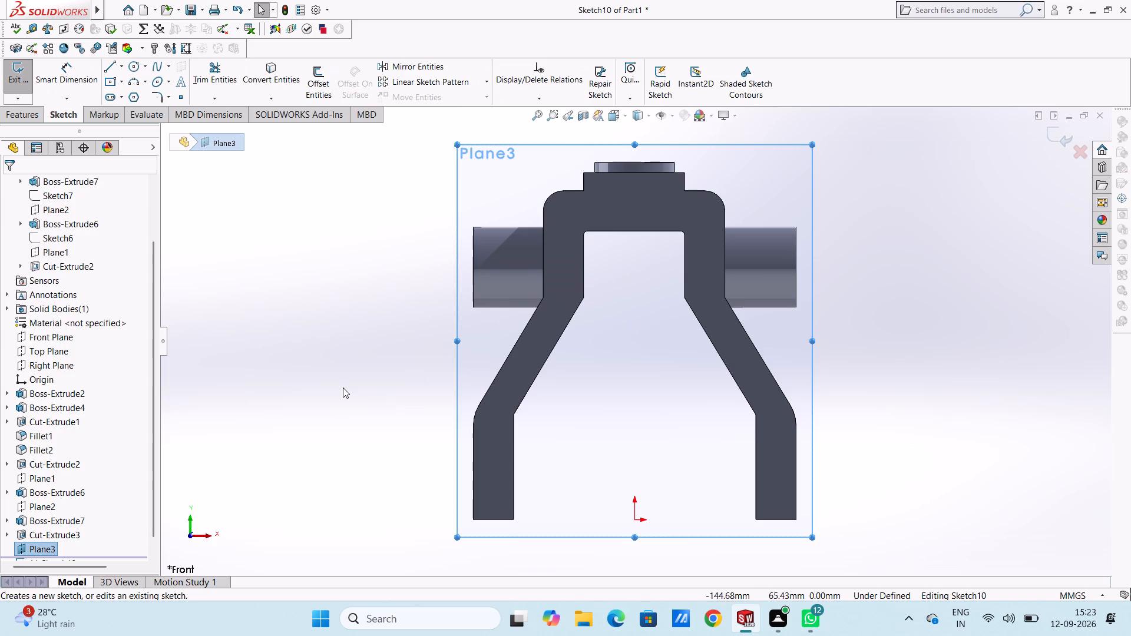
click(343, 387)
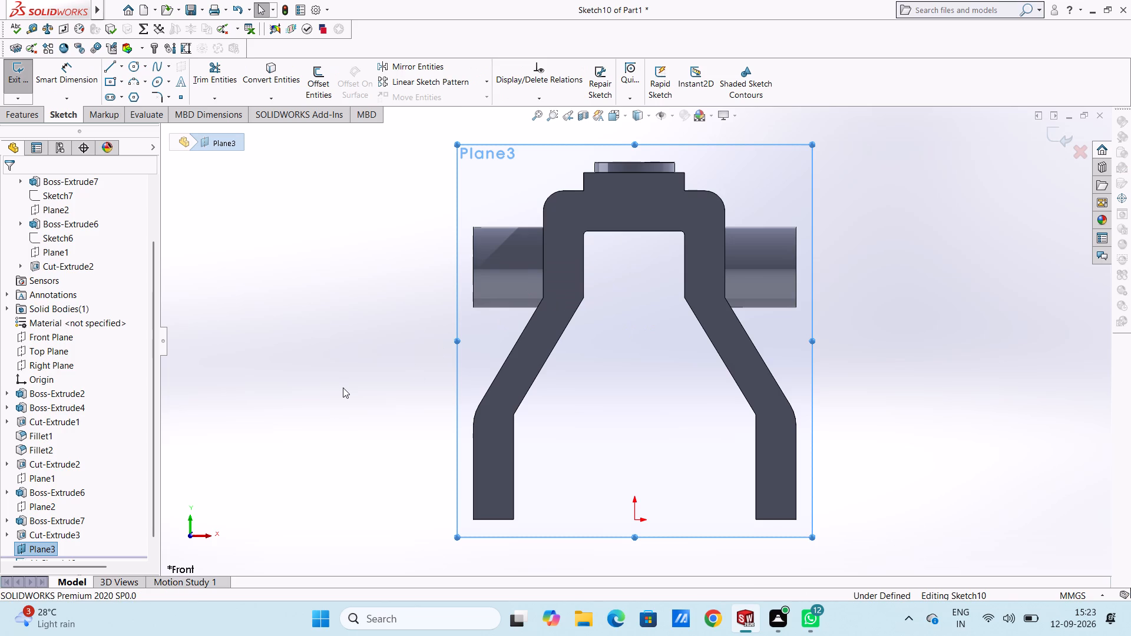
key(l)
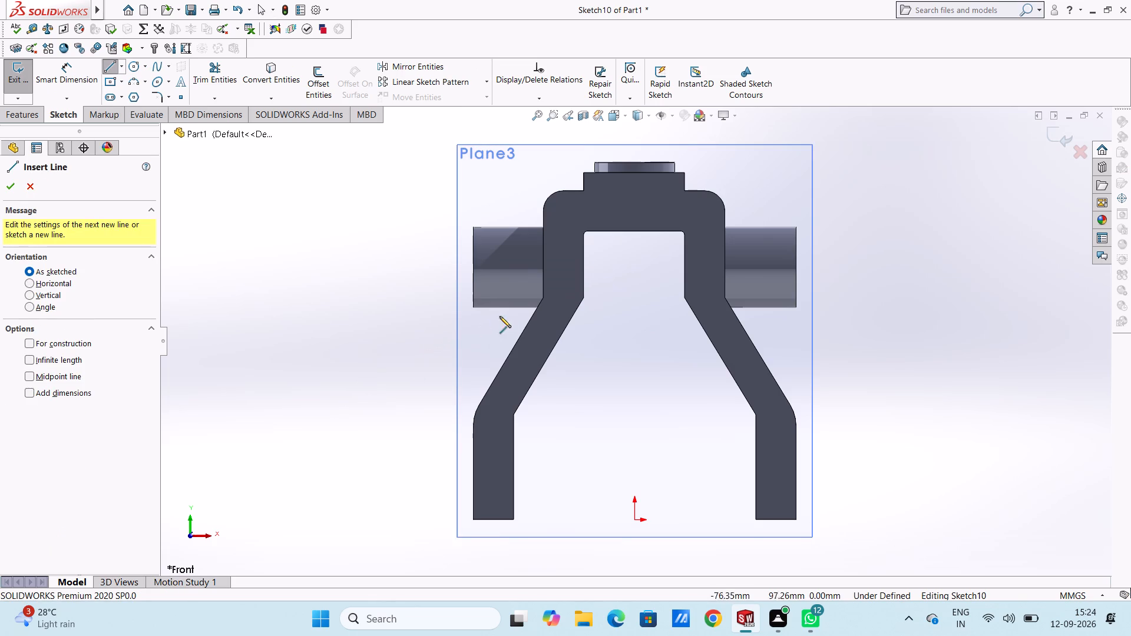
click(544, 297)
click(472, 298)
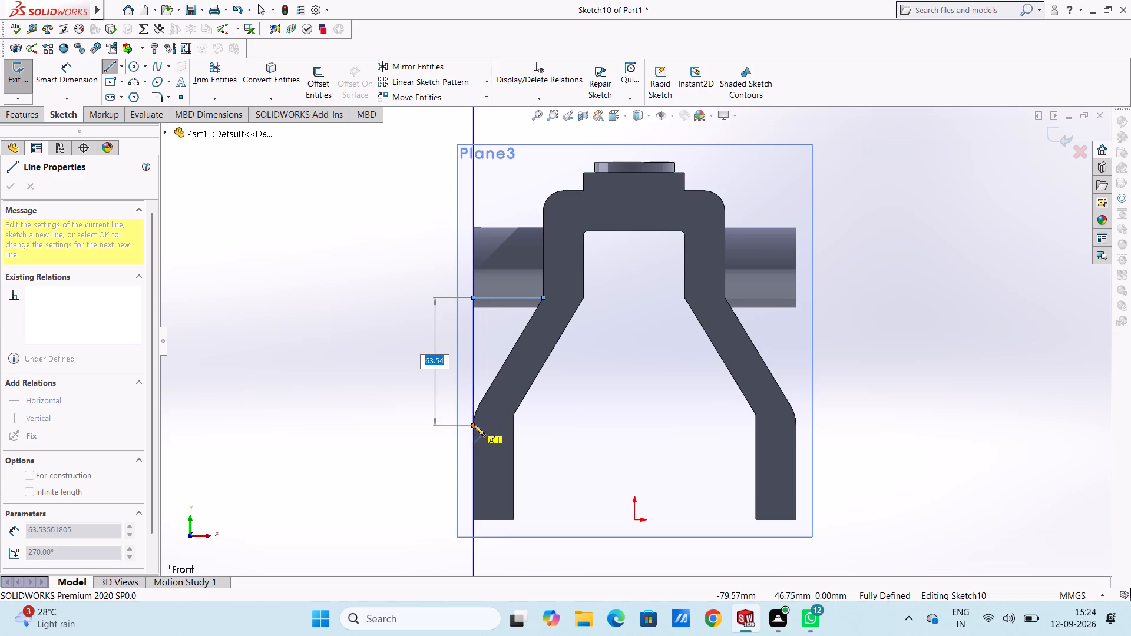
click(474, 425)
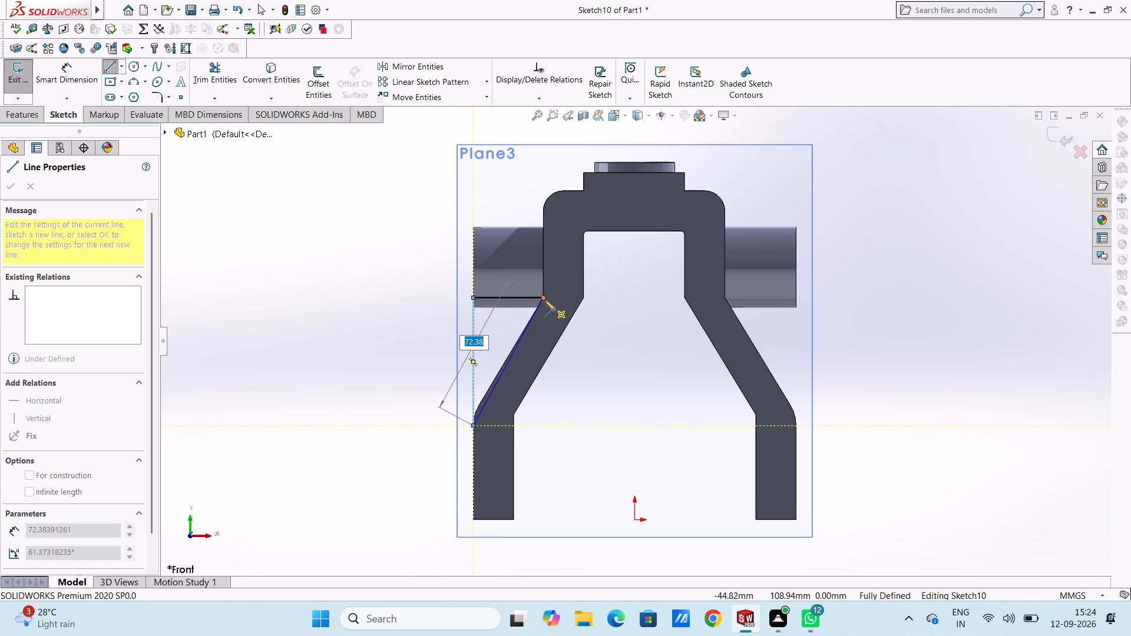
click(544, 300)
key(Escape)
key(Escape)
key(Escape)
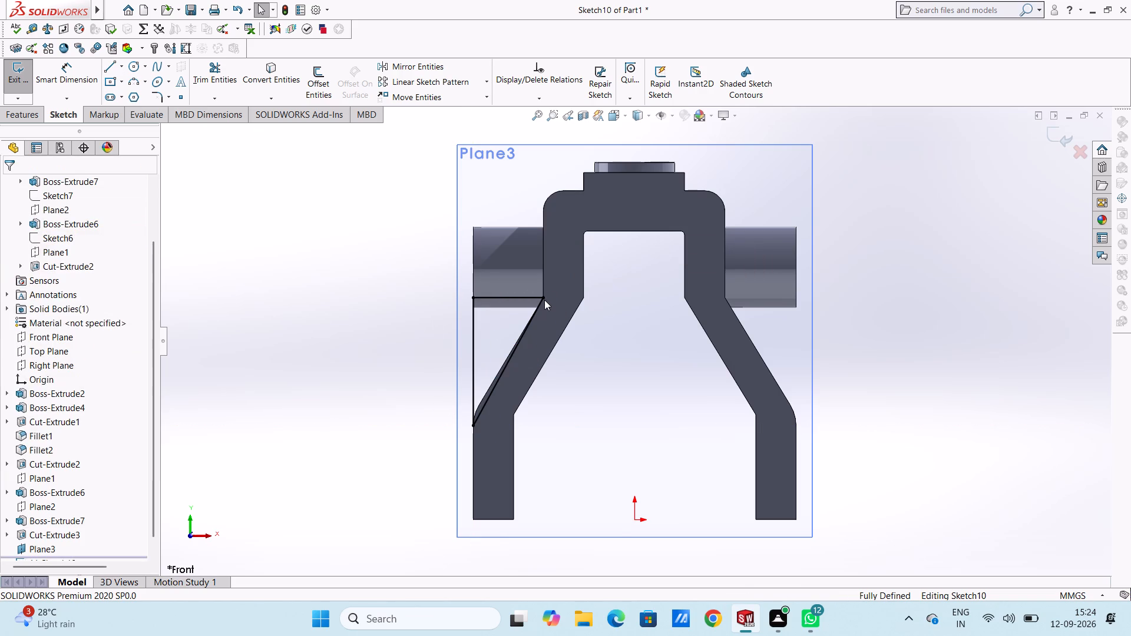
Sketch a matching triangle beneath the opposite side boss, about 35 mm wide, 64 mm high, with a sloped side about 73 mm long.
key(l)
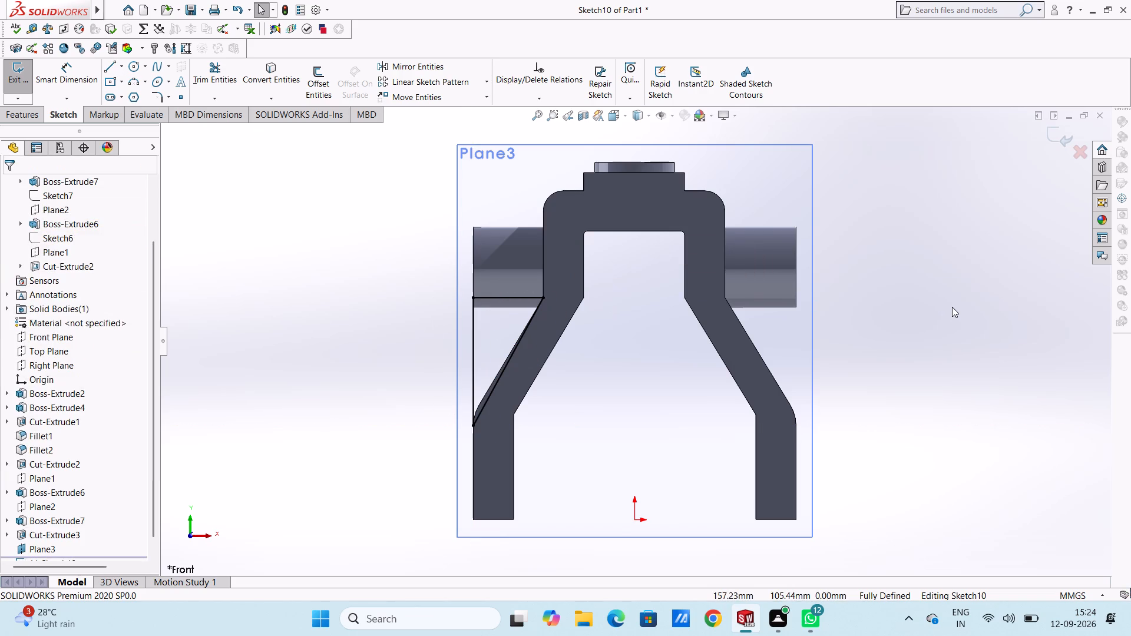
click(726, 297)
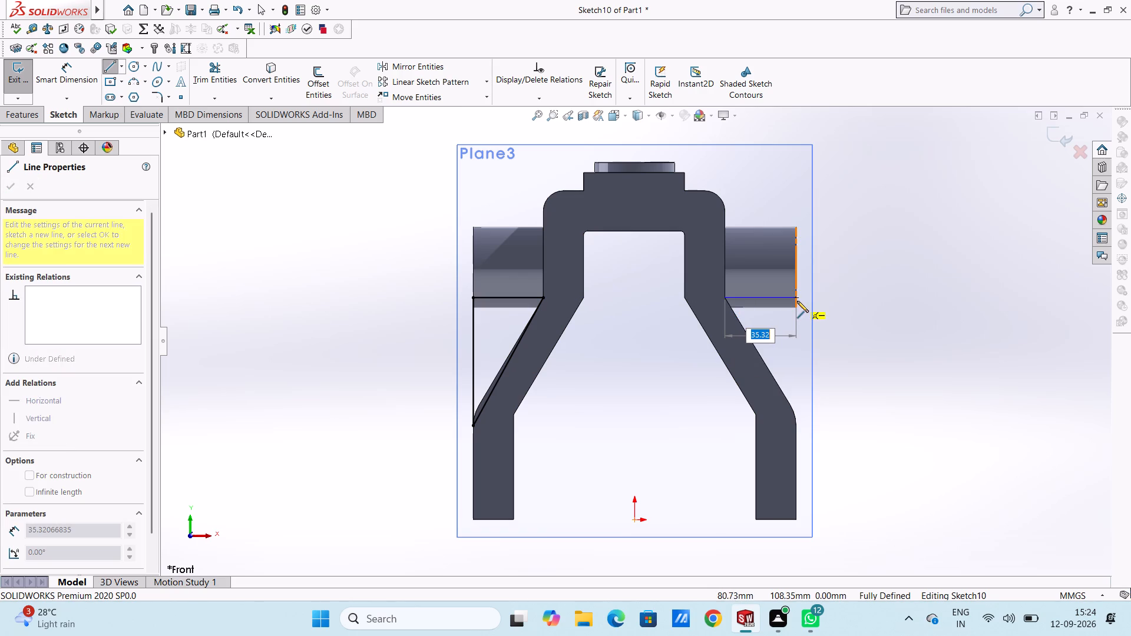
click(796, 300)
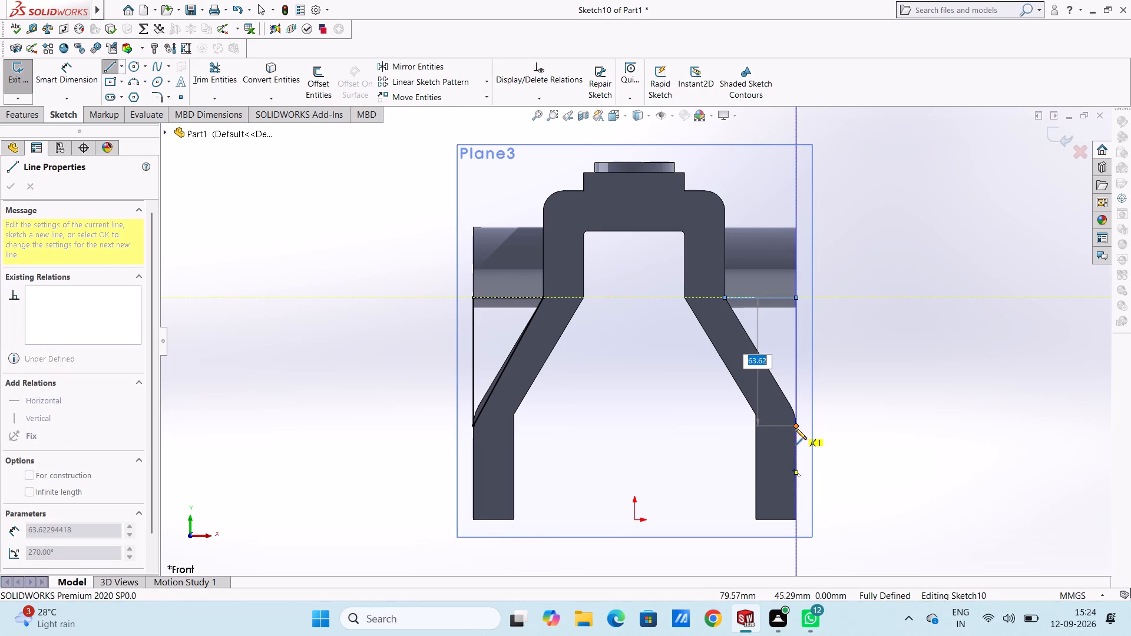
click(795, 428)
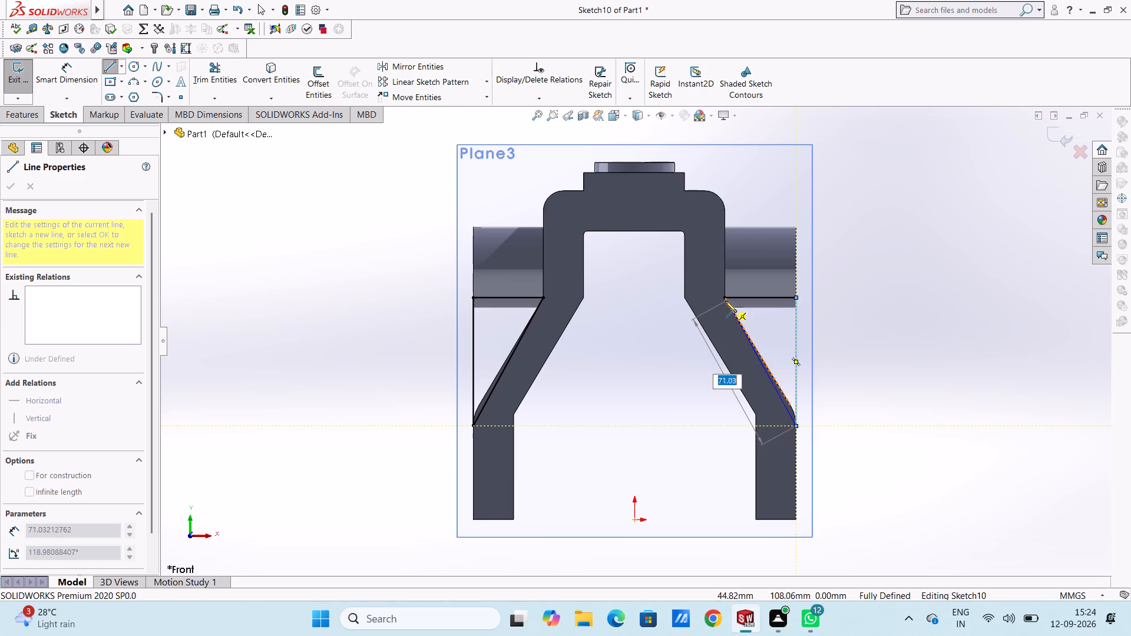
click(726, 299)
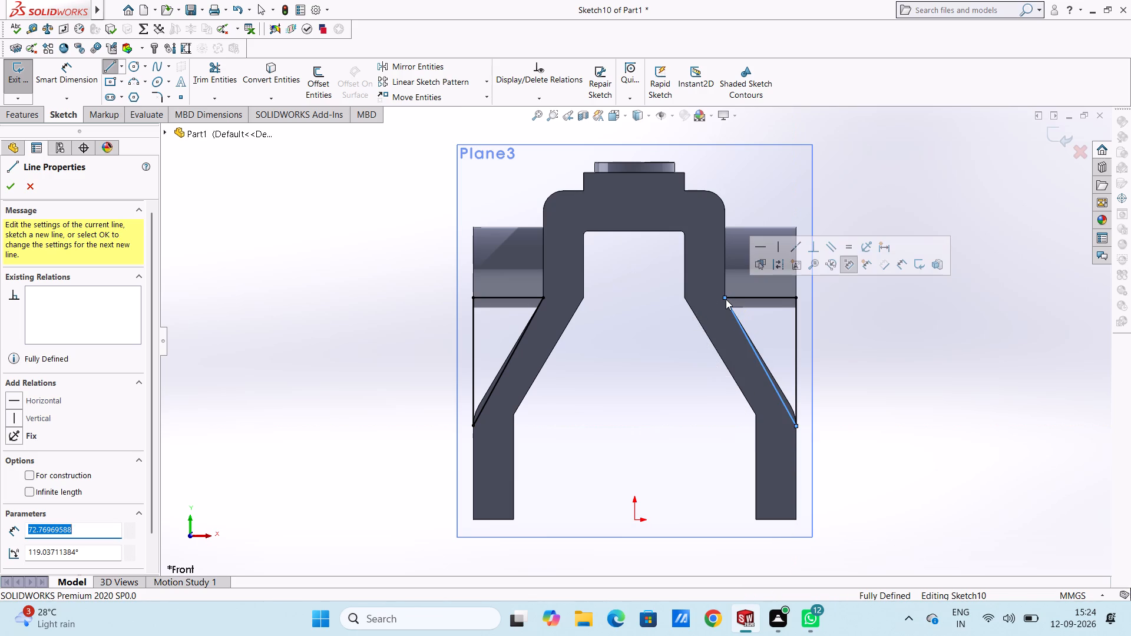
key(Escape)
key(Escape)
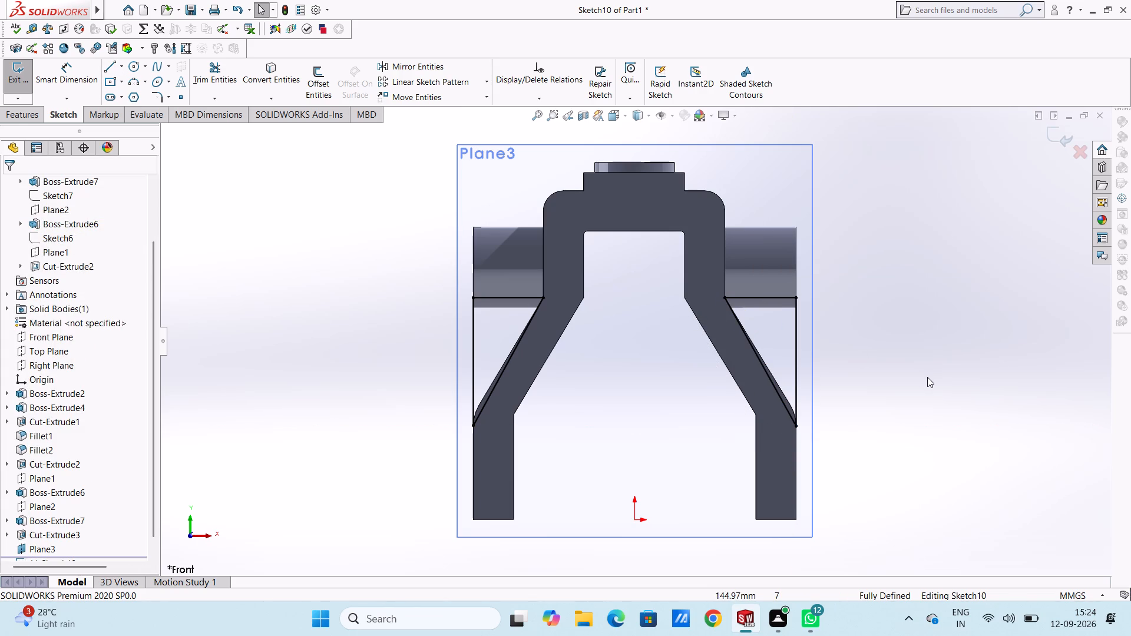
Extrude both triangles as merged ribs, Mid Plane, with a 15 mm depth.
key(ctrl+7)
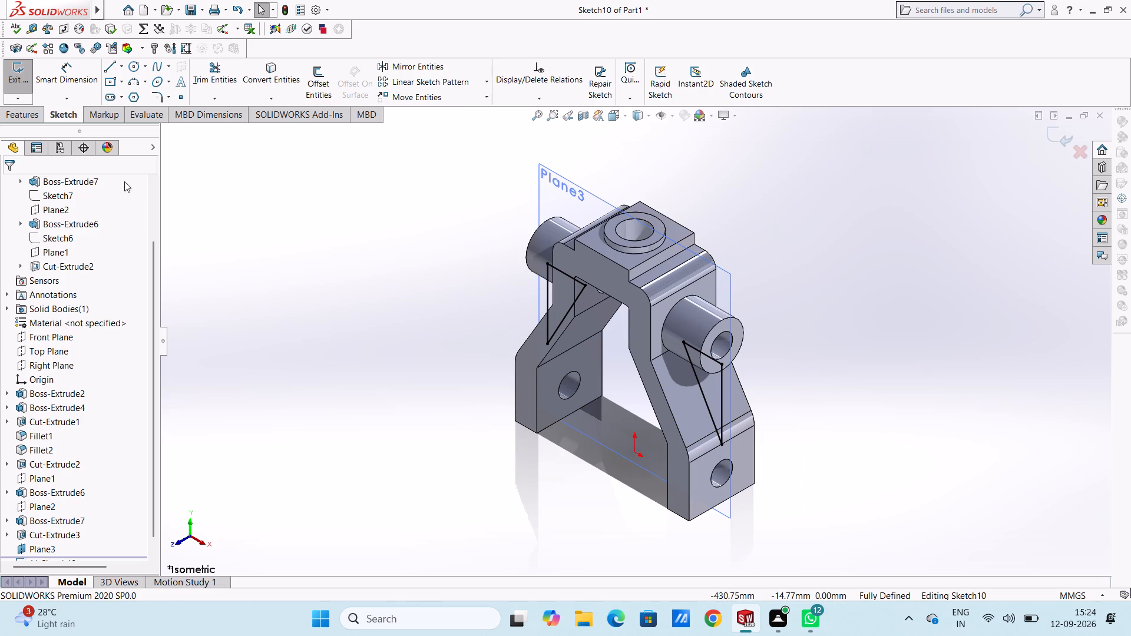
click(27, 115)
click(23, 94)
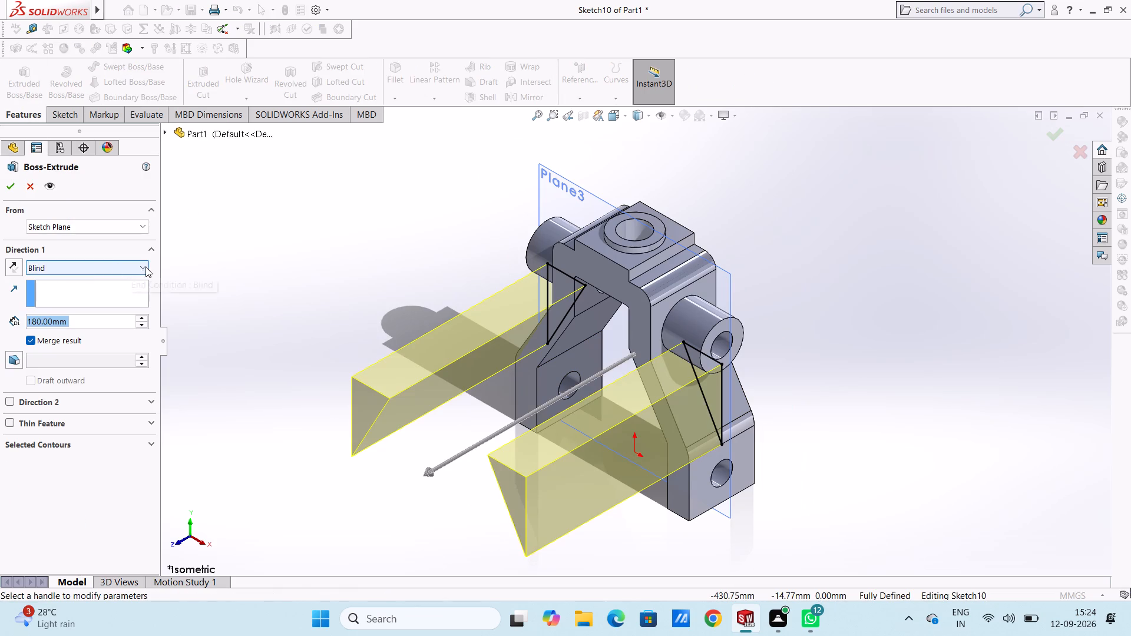
click(148, 267)
click(116, 339)
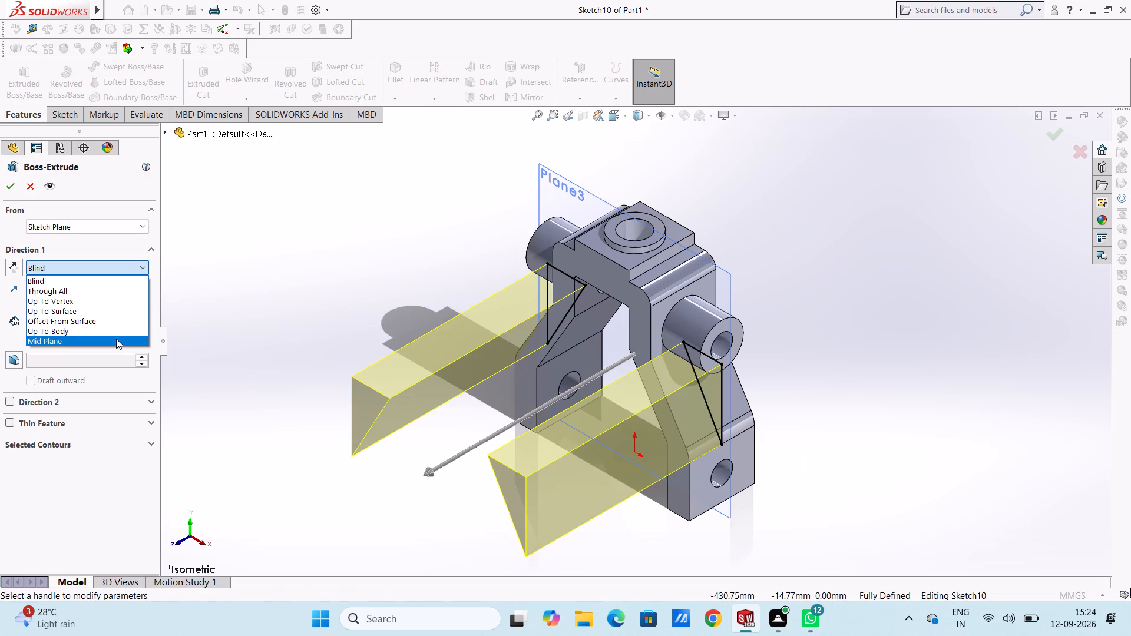
text(15)
key(Return)
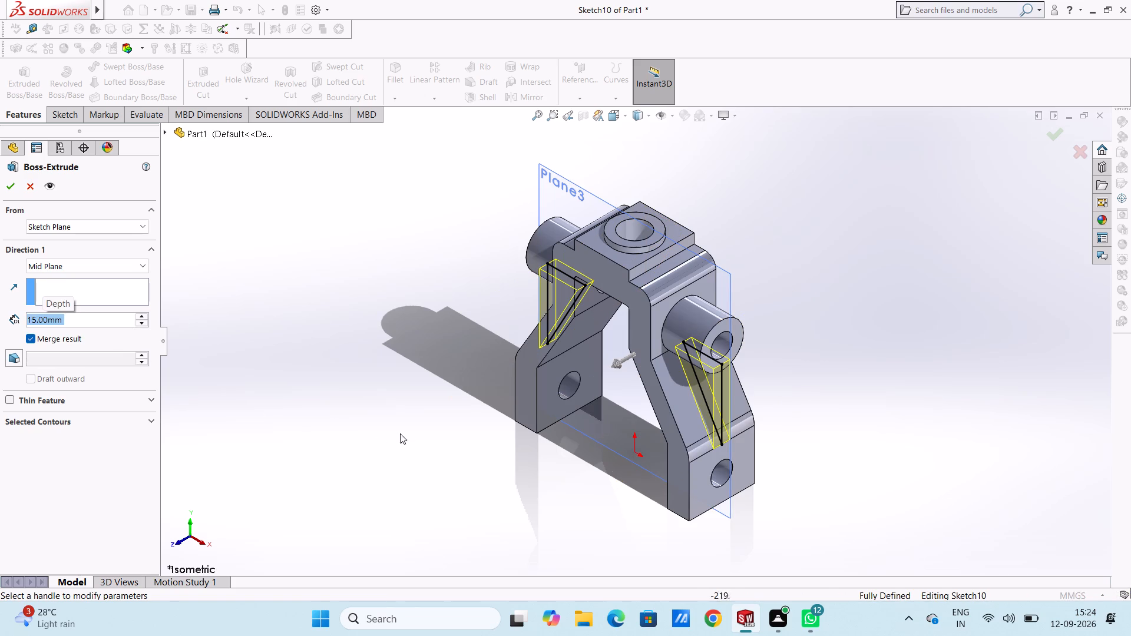
click(6, 182)
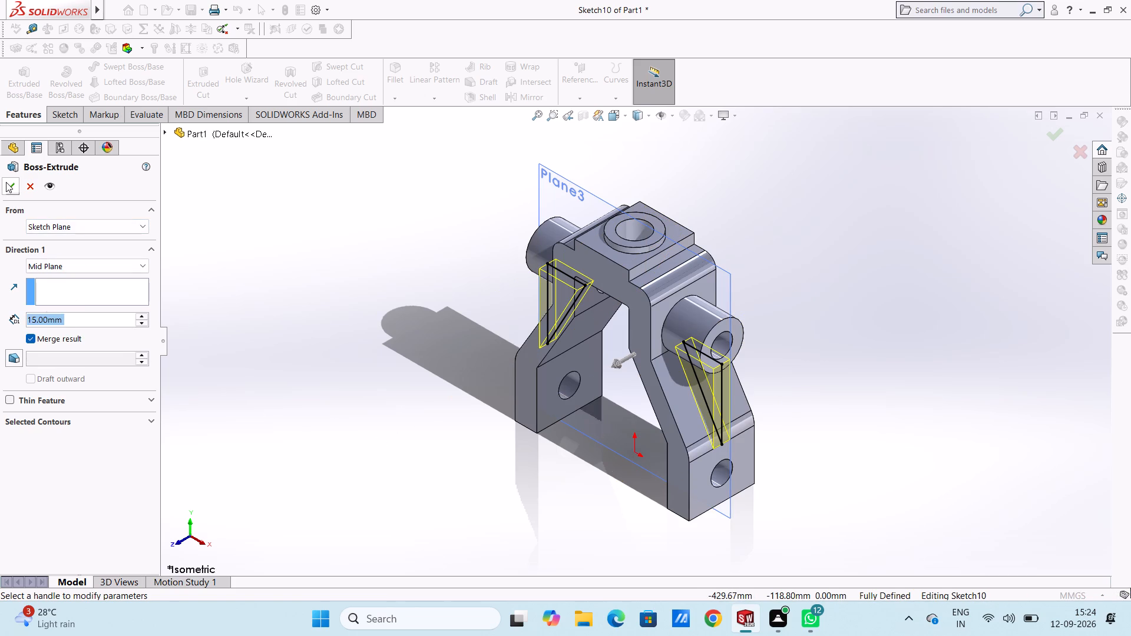
click(320, 306)
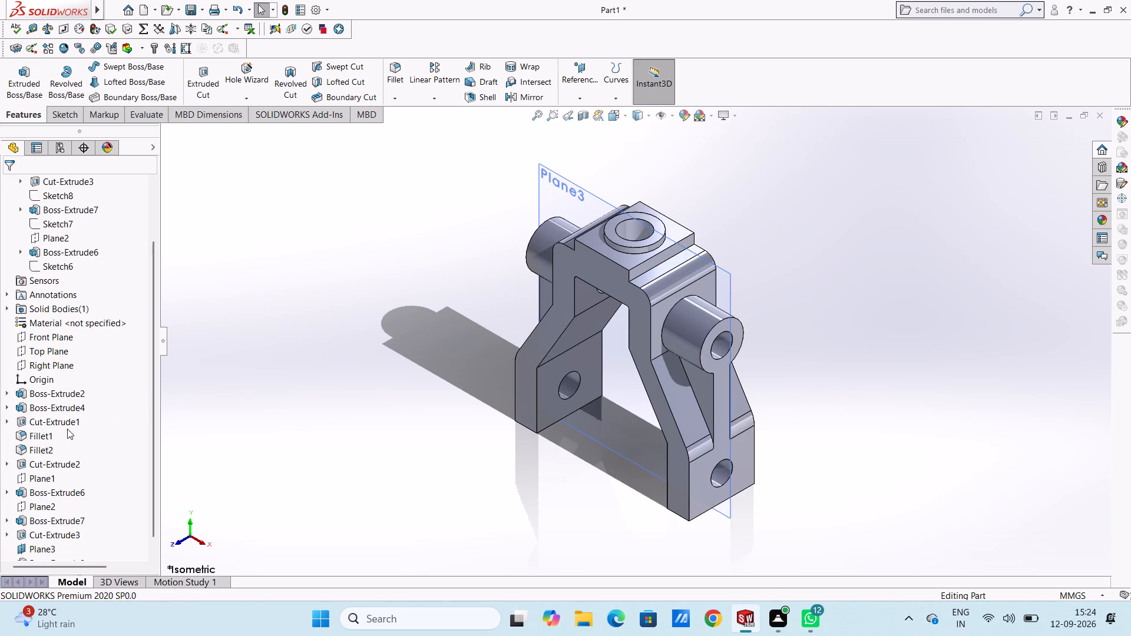
Hide the reference plane Plane3.
scroll(51, 466, down, 12)
scroll(51, 466, up, 2)
scroll(51, 466, down, 1)
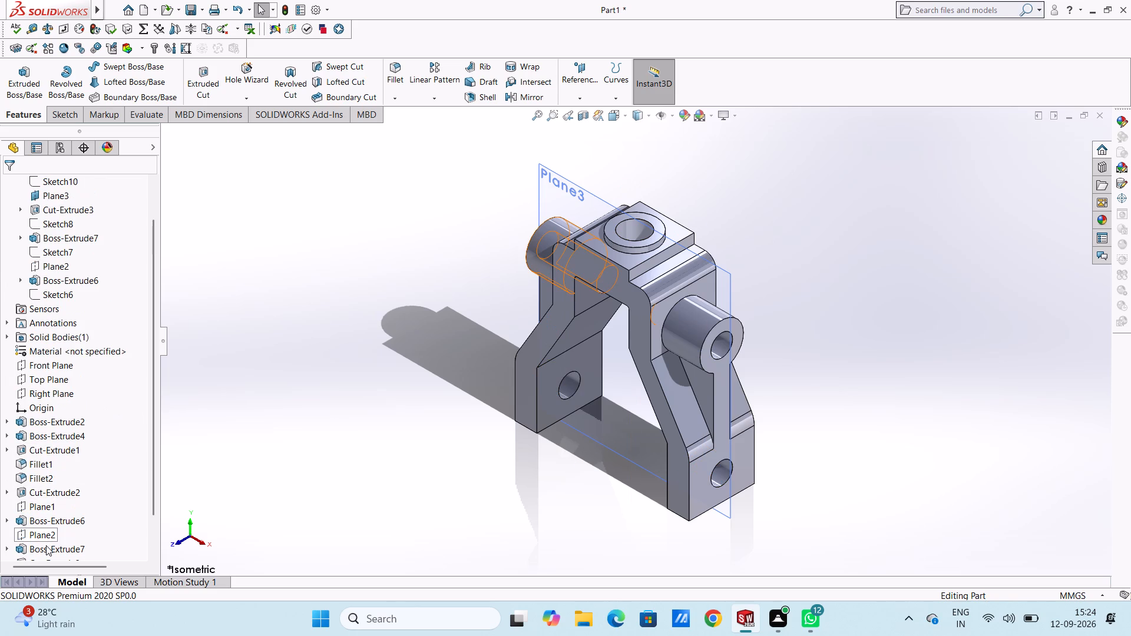
scroll(46, 542, down, 17)
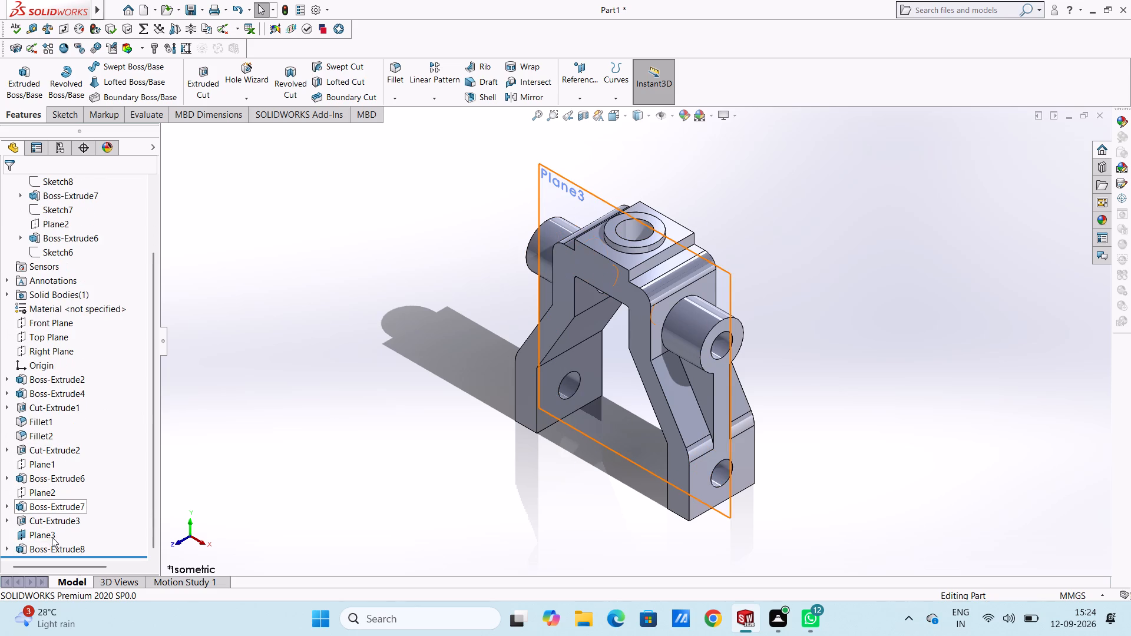
click(55, 533)
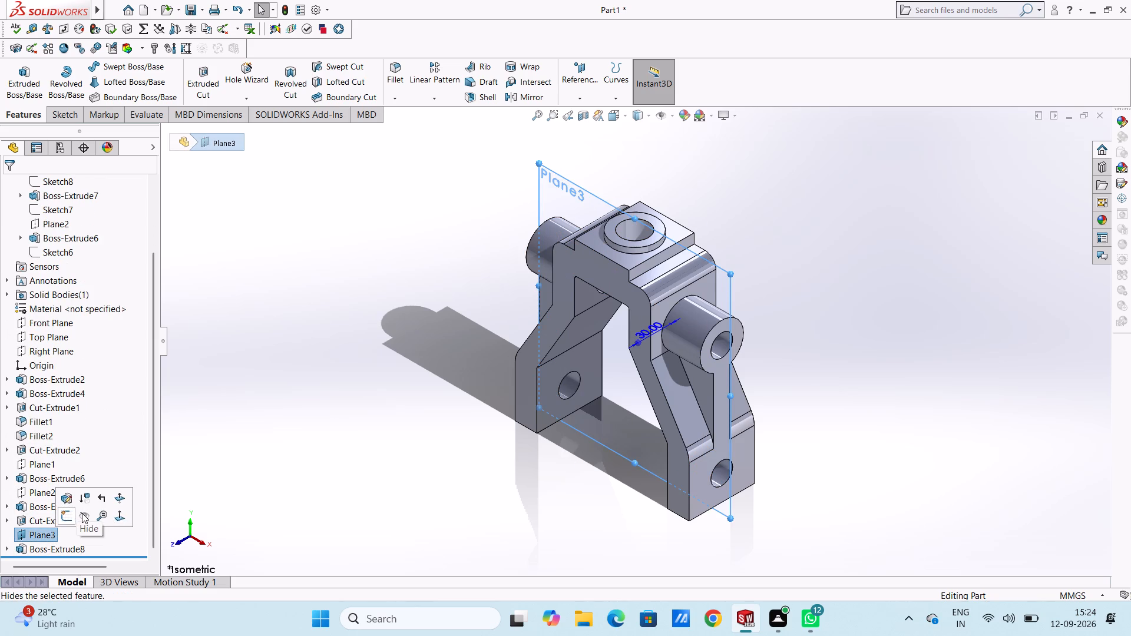
click(82, 513)
click(319, 380)
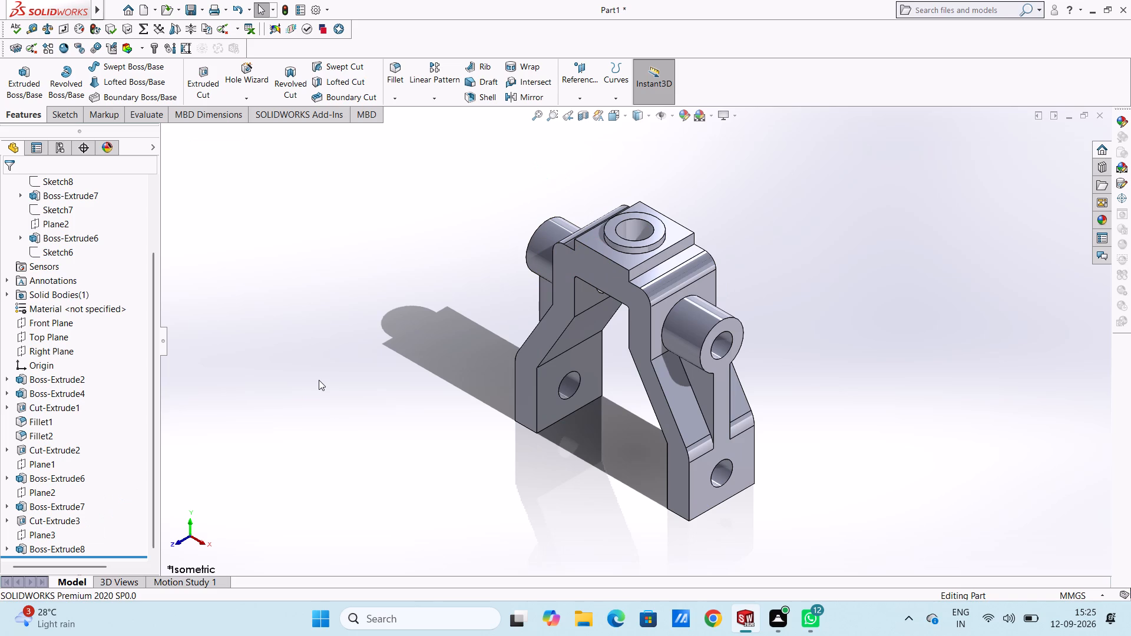
Colour the whole part medium grey using the standard colour swatches.
key(ctrl+1)
key(ctrl+4)
key(ctrl+5)
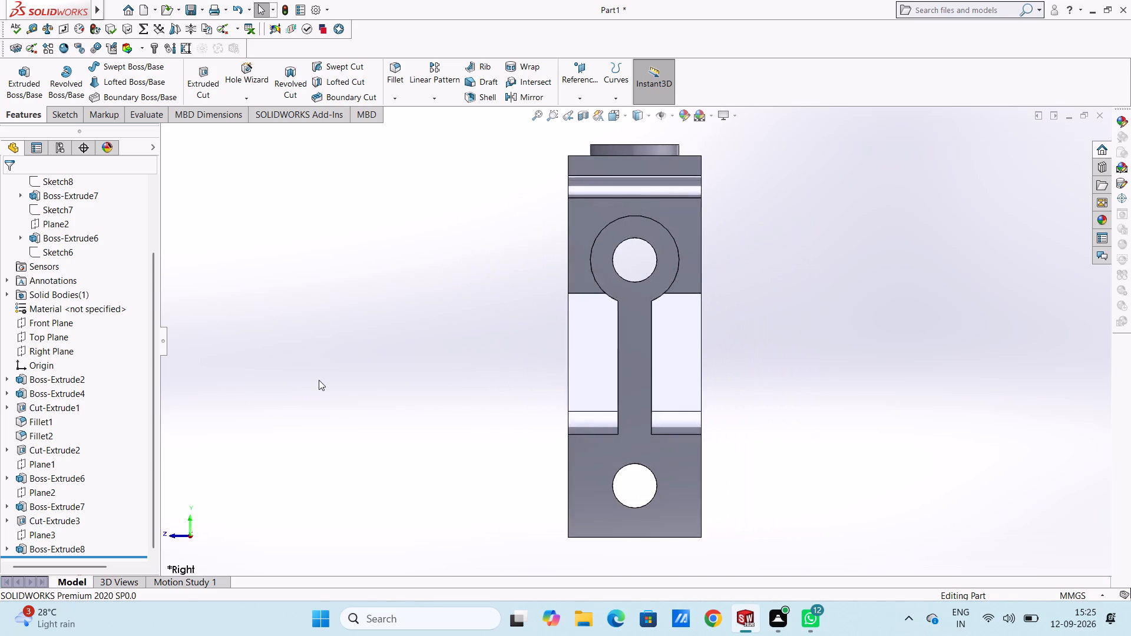
key(ctrl+7)
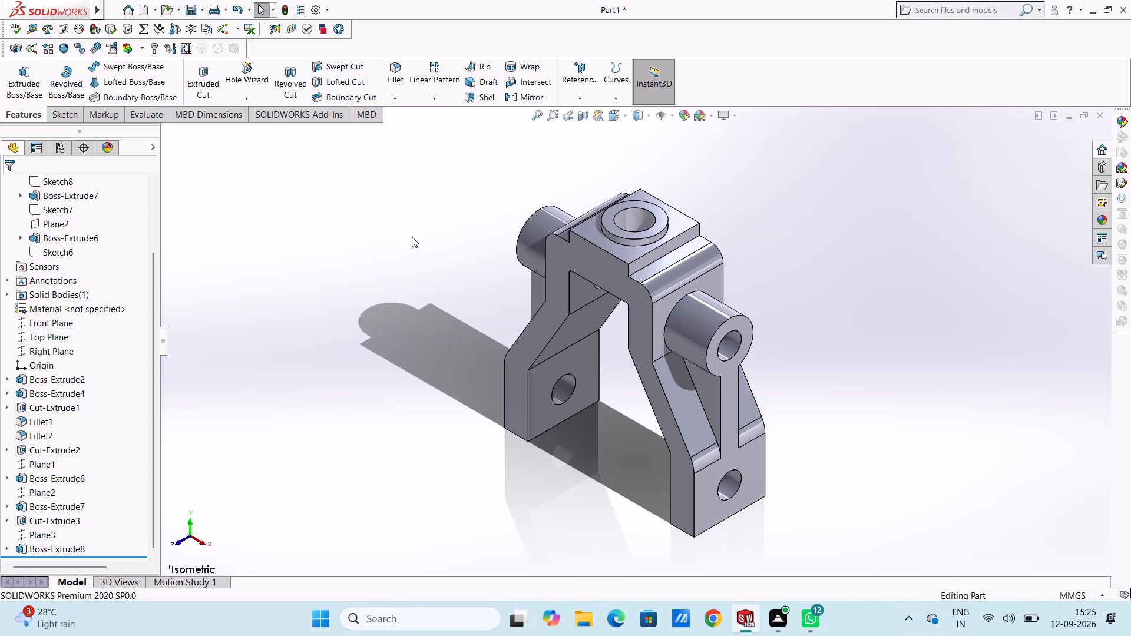
click(684, 120)
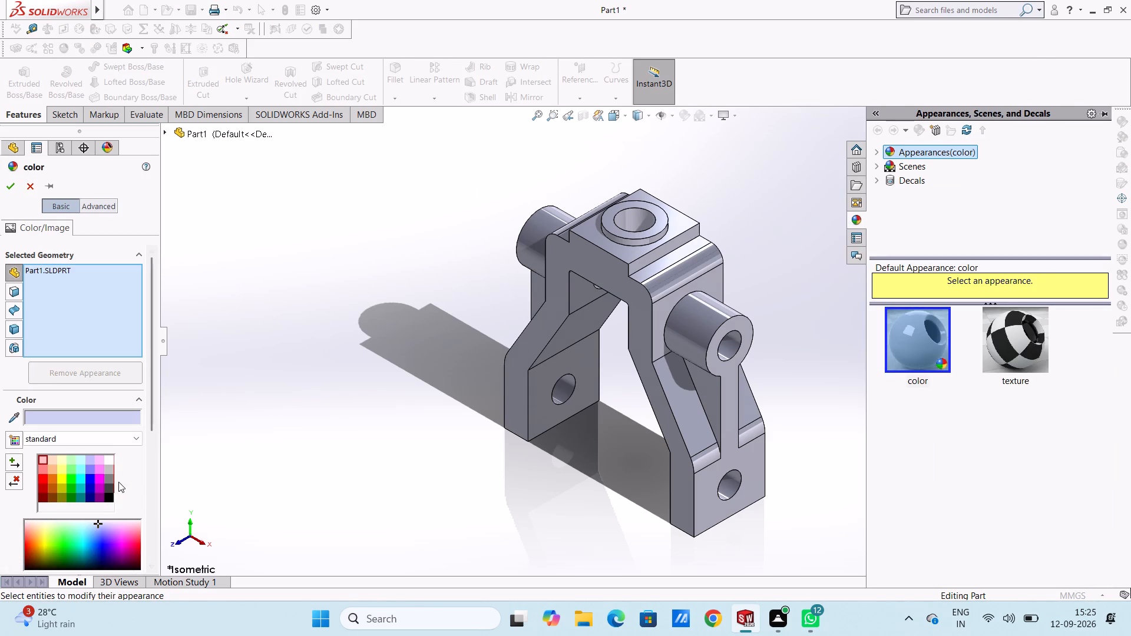
click(109, 479)
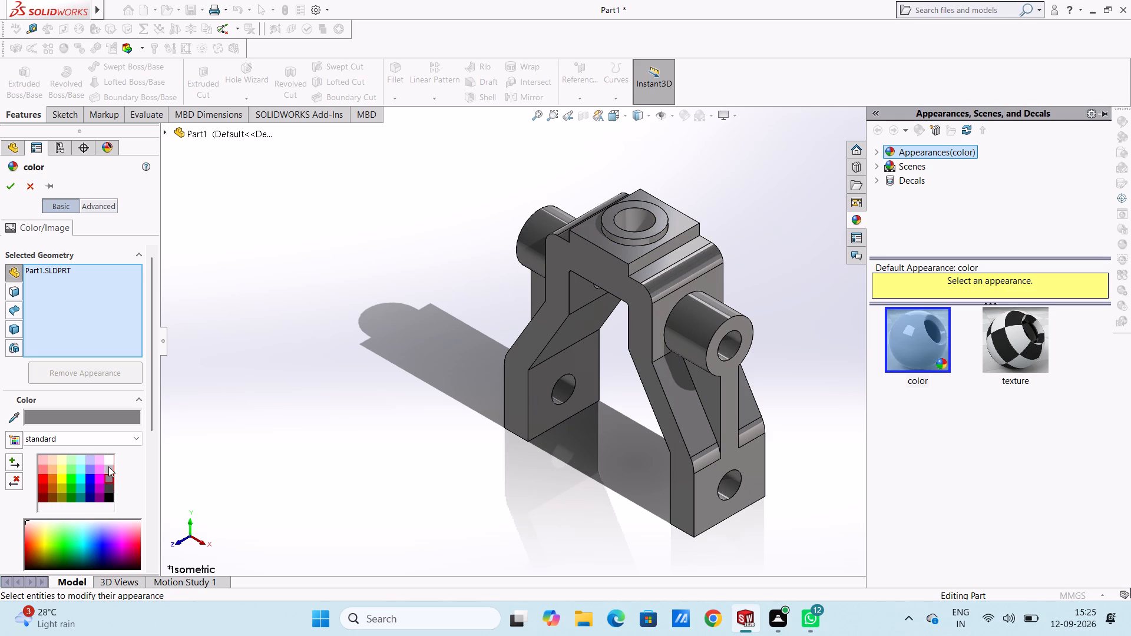
click(109, 466)
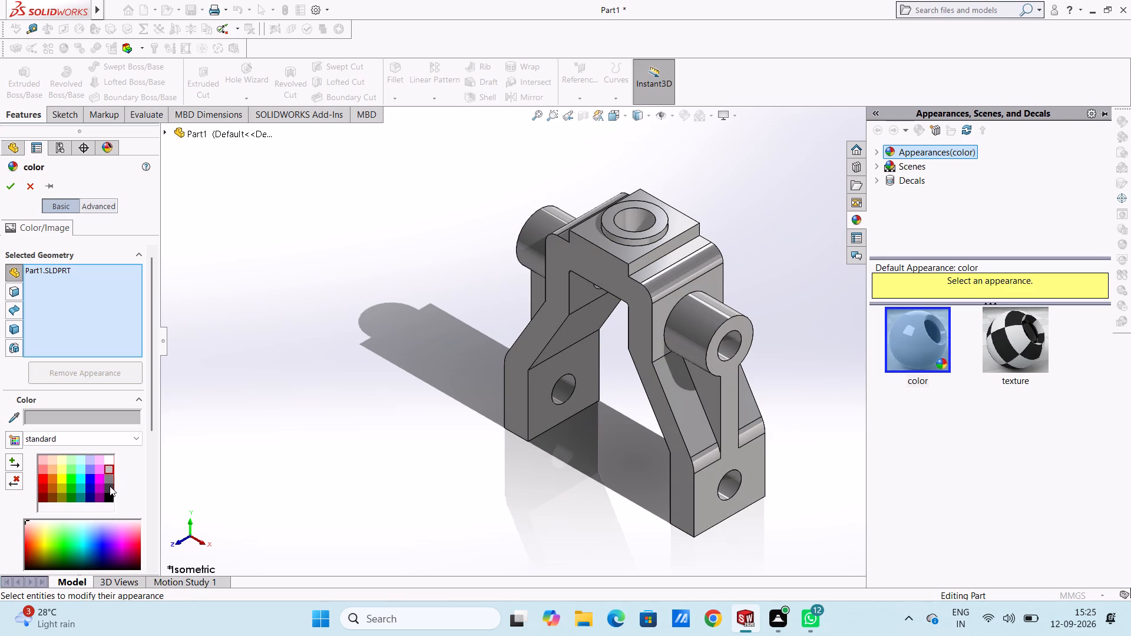
click(110, 486)
click(110, 476)
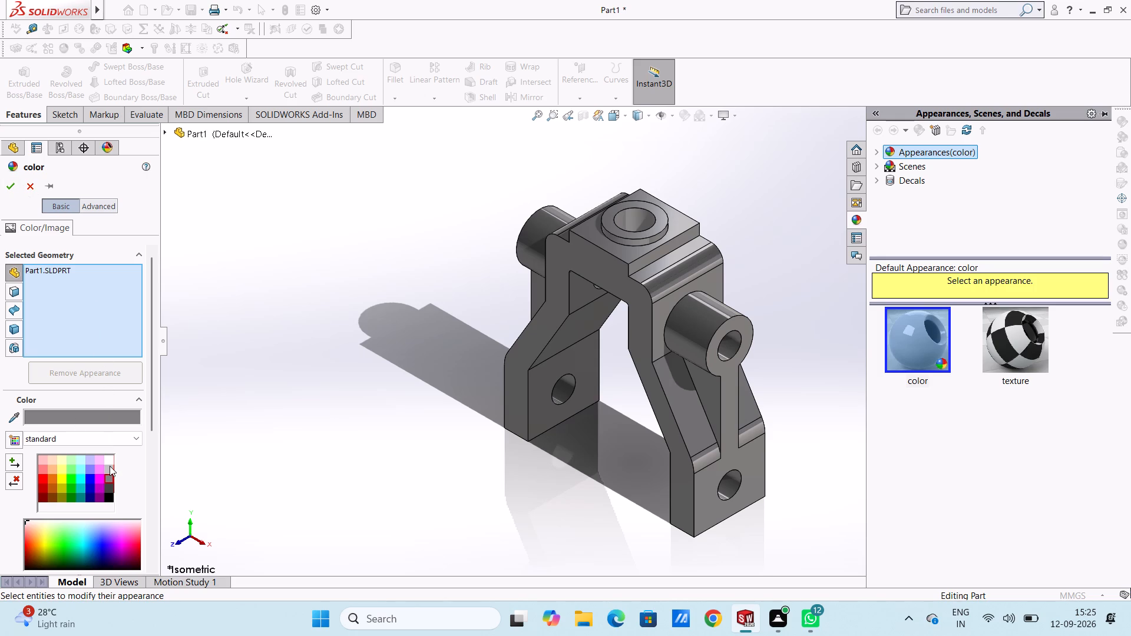
click(6, 185)
click(320, 290)
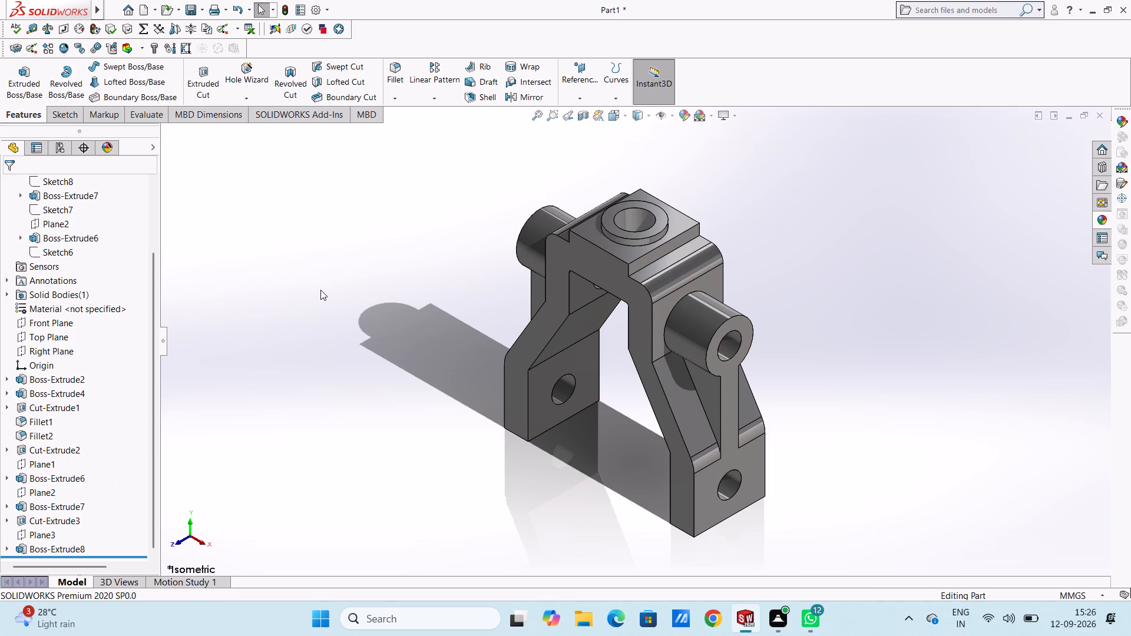
Apply the chromium plate appearance from the Metal Chrome library to the bore face of the nearer side boss.
click(1102, 217)
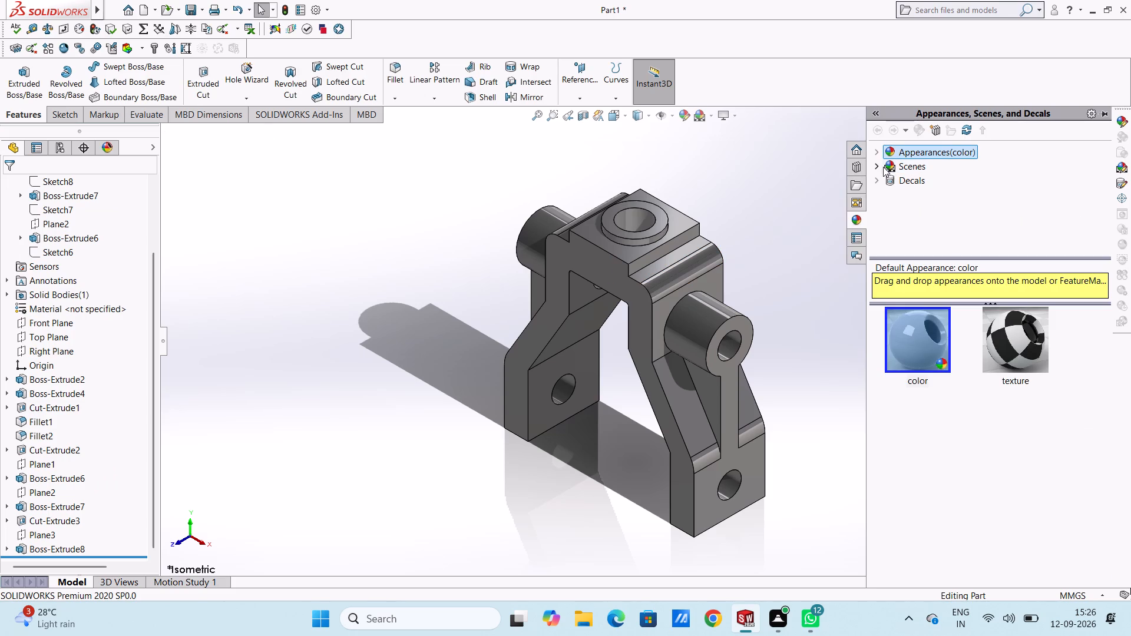
click(878, 155)
click(891, 181)
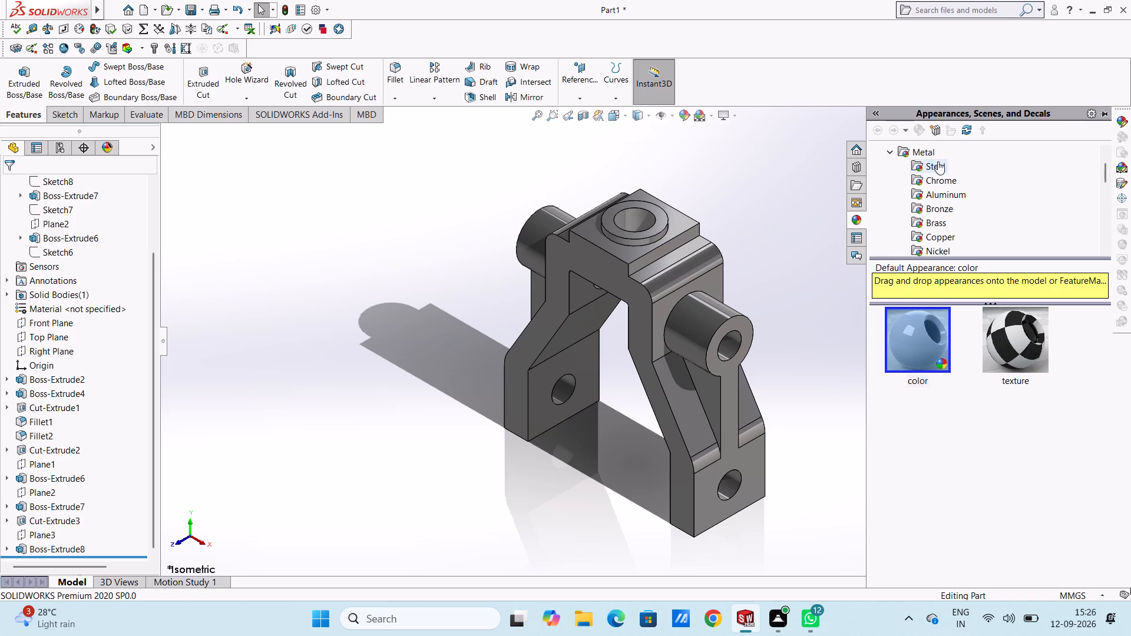
double_click(938, 161)
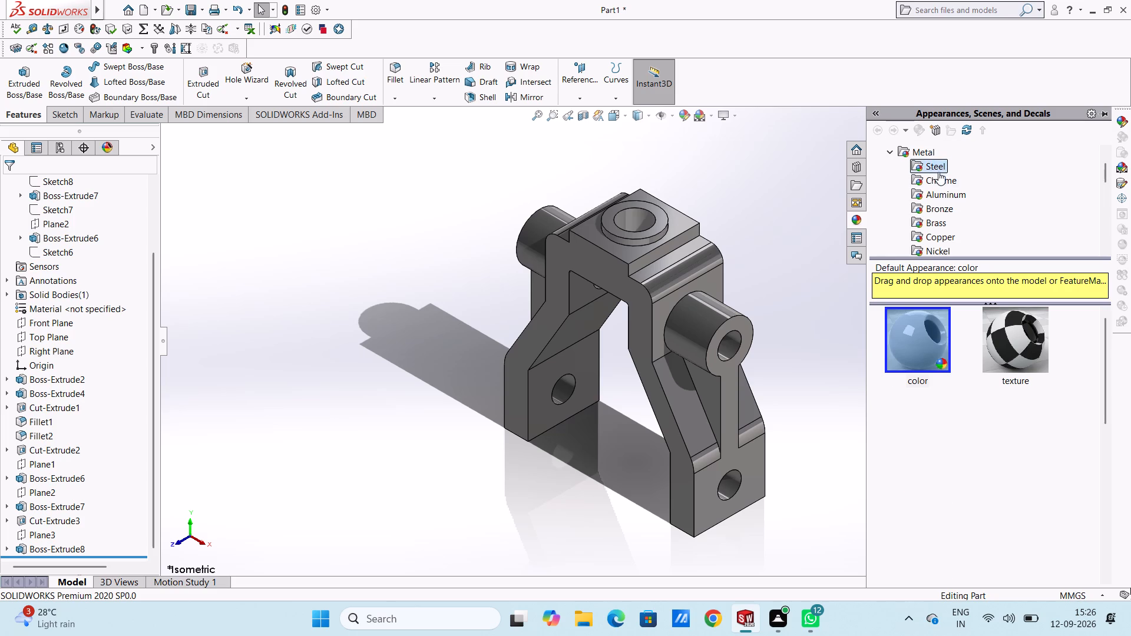
click(938, 176)
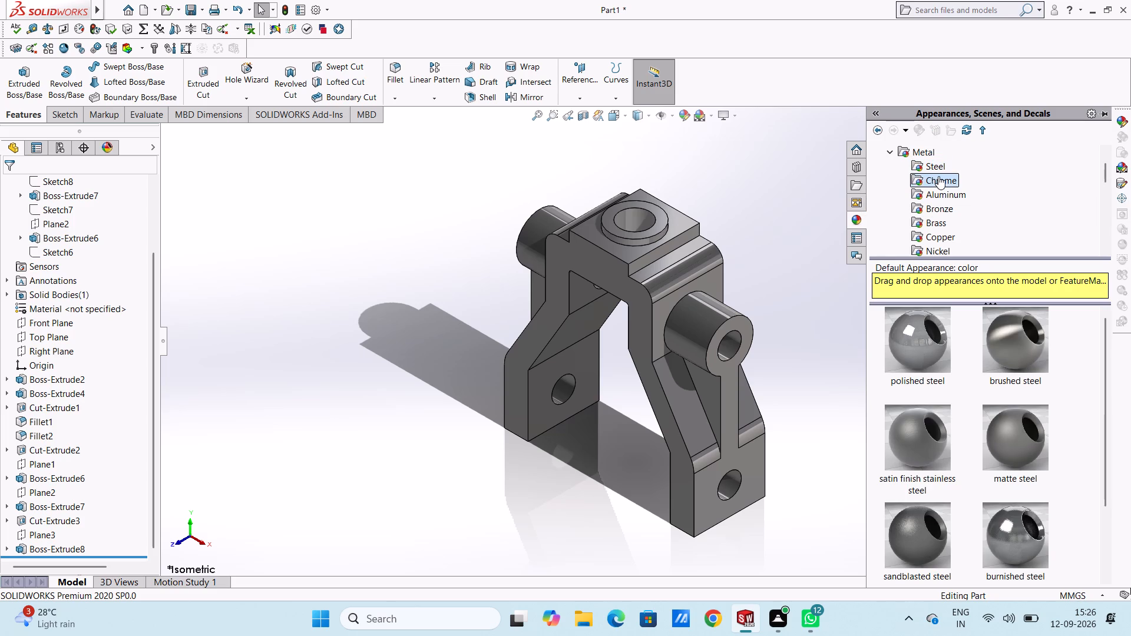
click(925, 326)
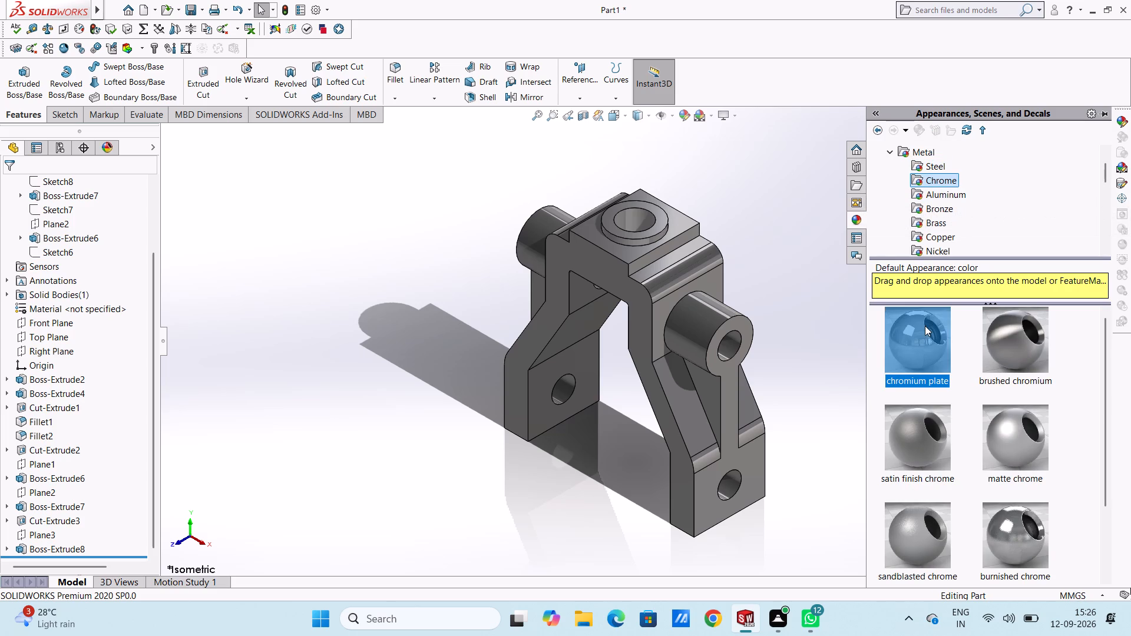
drag(910, 330, 730, 340)
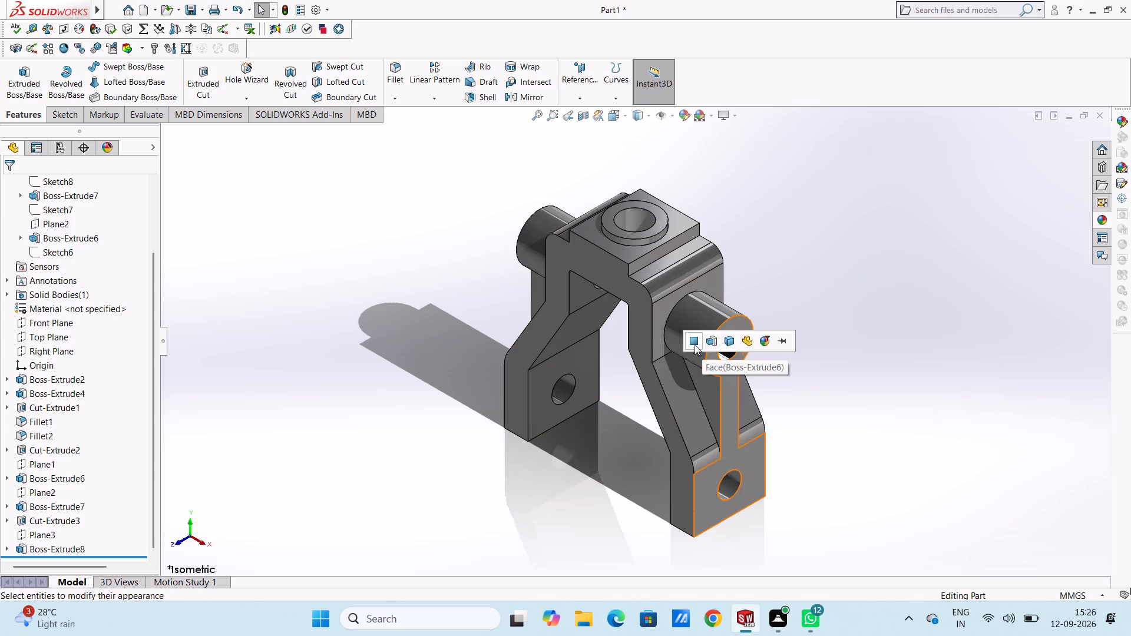
click(696, 343)
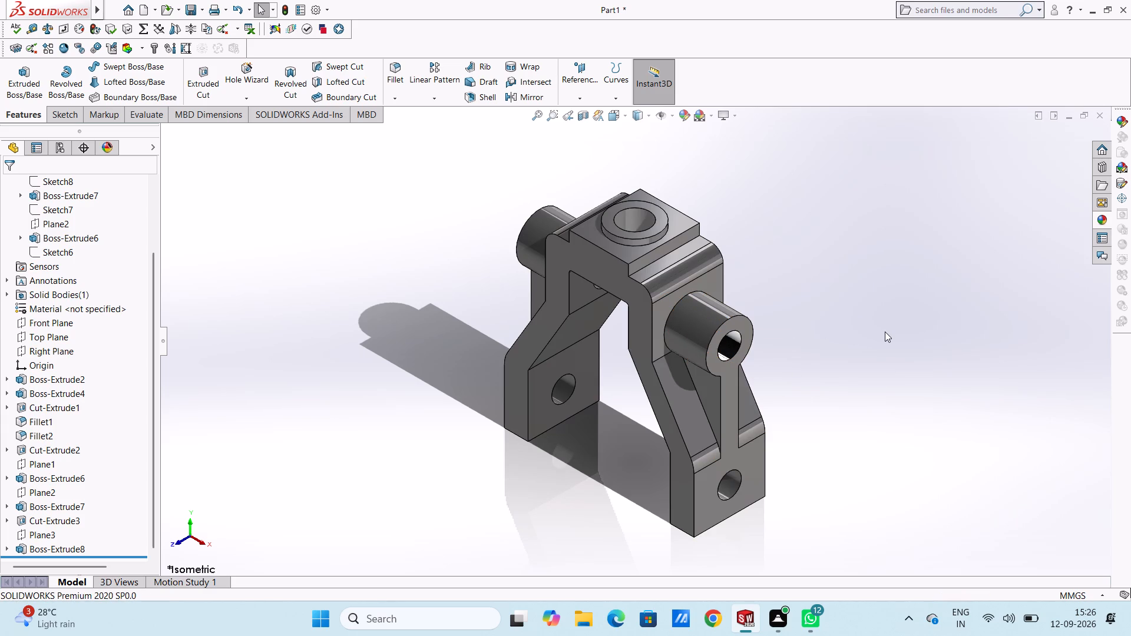
Apply the chromium plate appearance to the hole face in the leg below that side boss.
click(1099, 223)
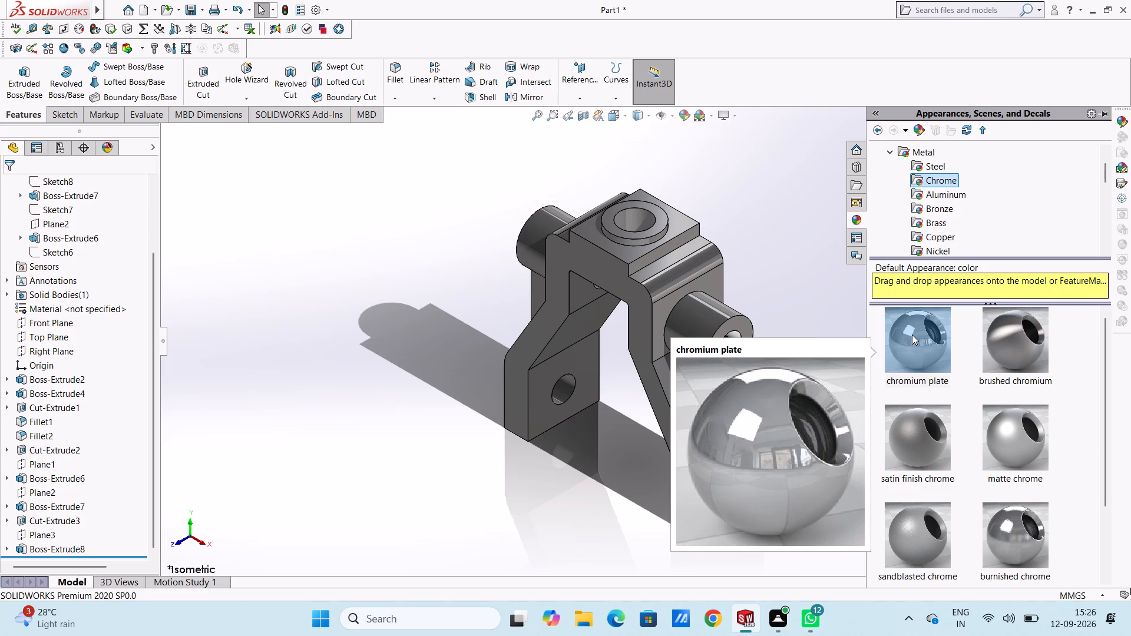
drag(912, 334, 738, 485)
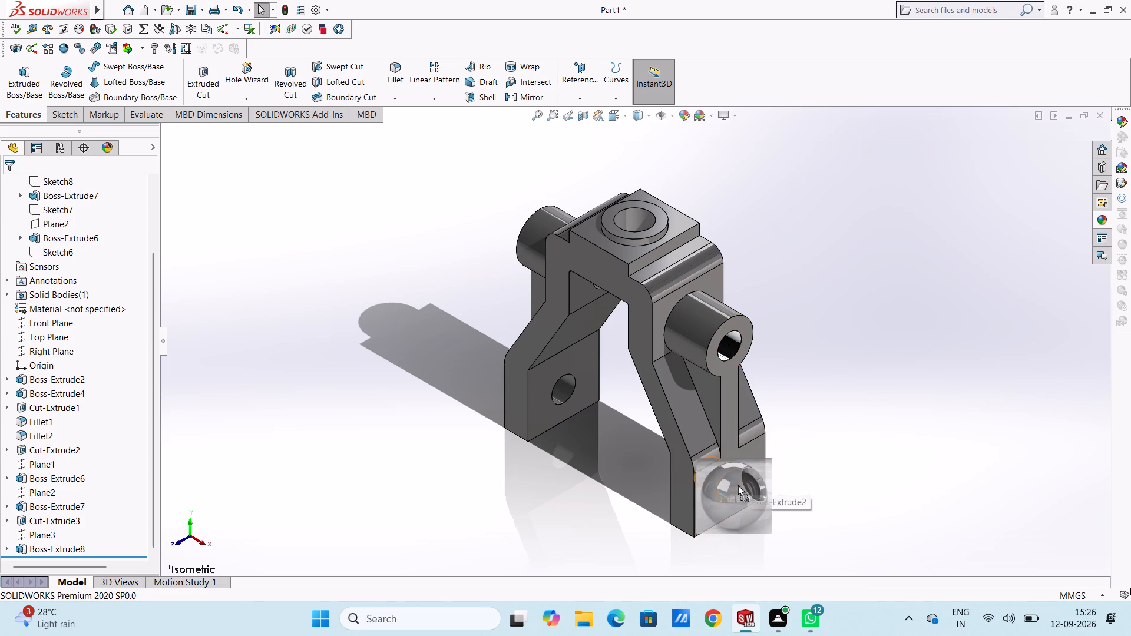
drag(738, 485, 739, 481)
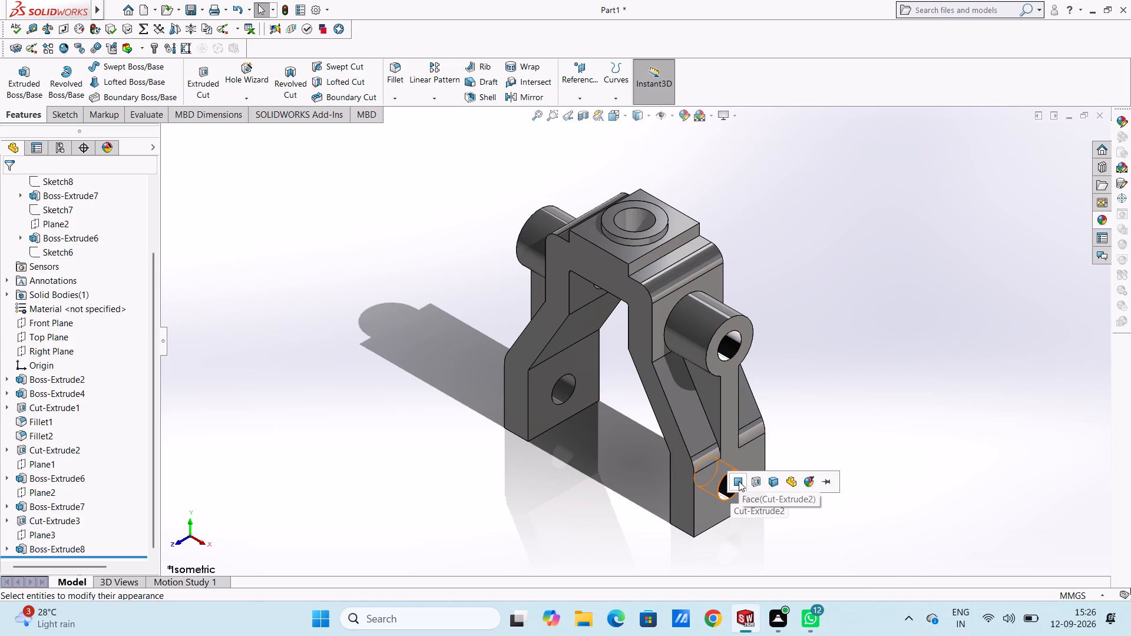
click(739, 481)
click(871, 397)
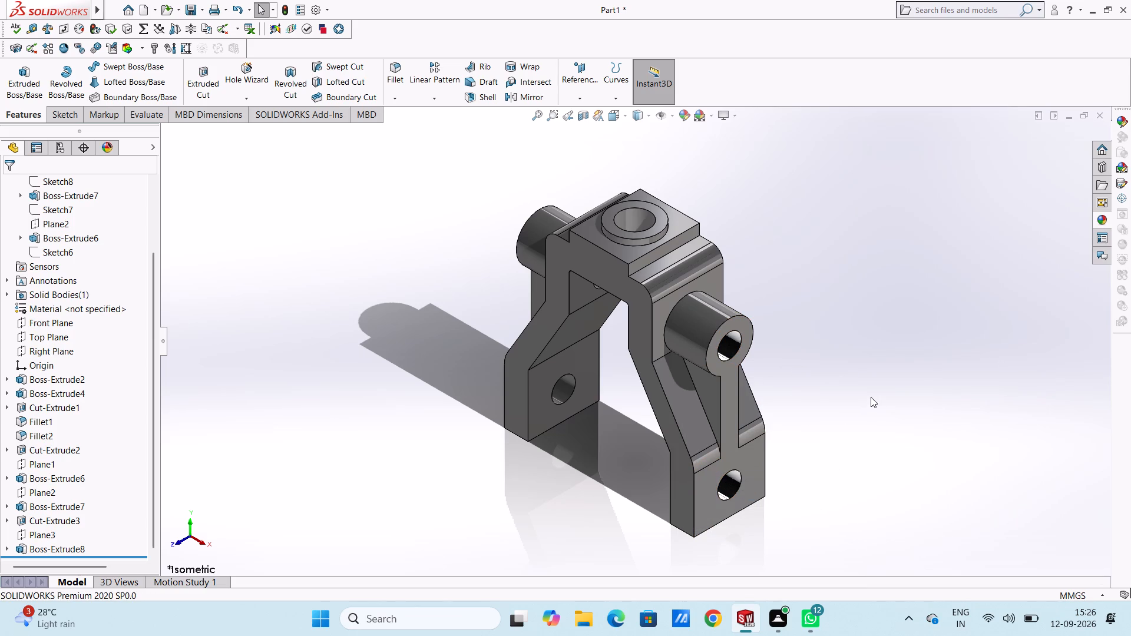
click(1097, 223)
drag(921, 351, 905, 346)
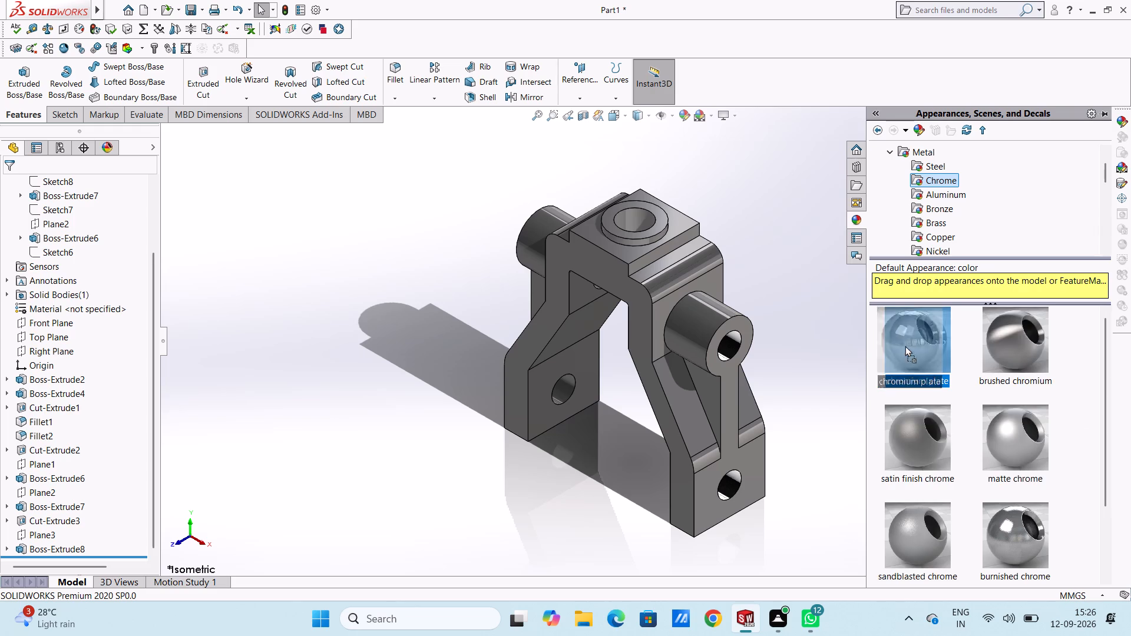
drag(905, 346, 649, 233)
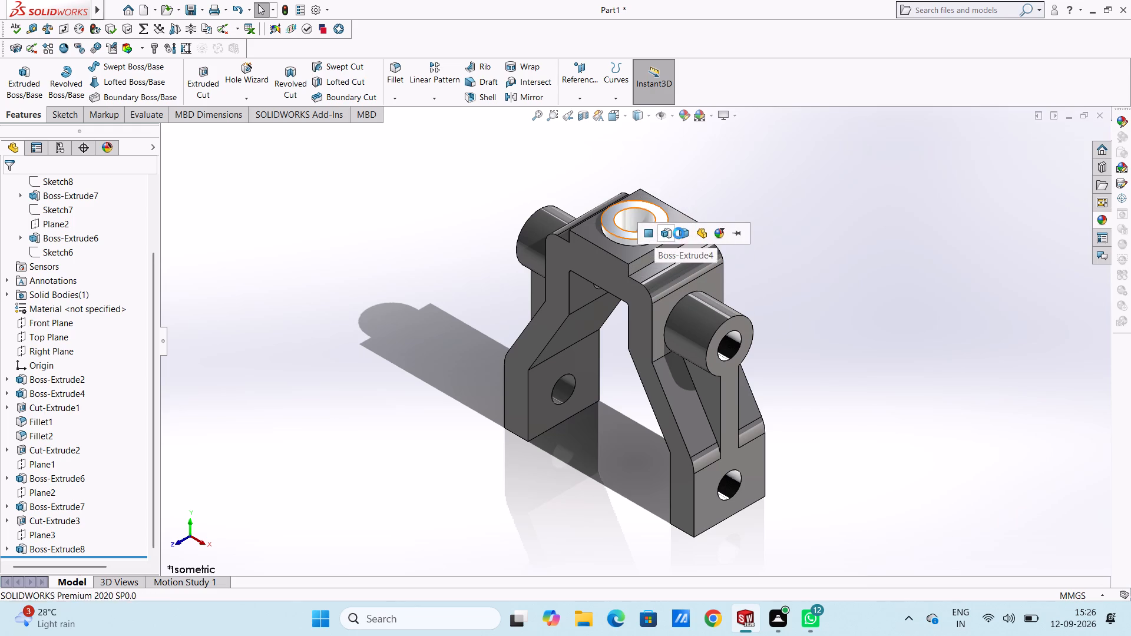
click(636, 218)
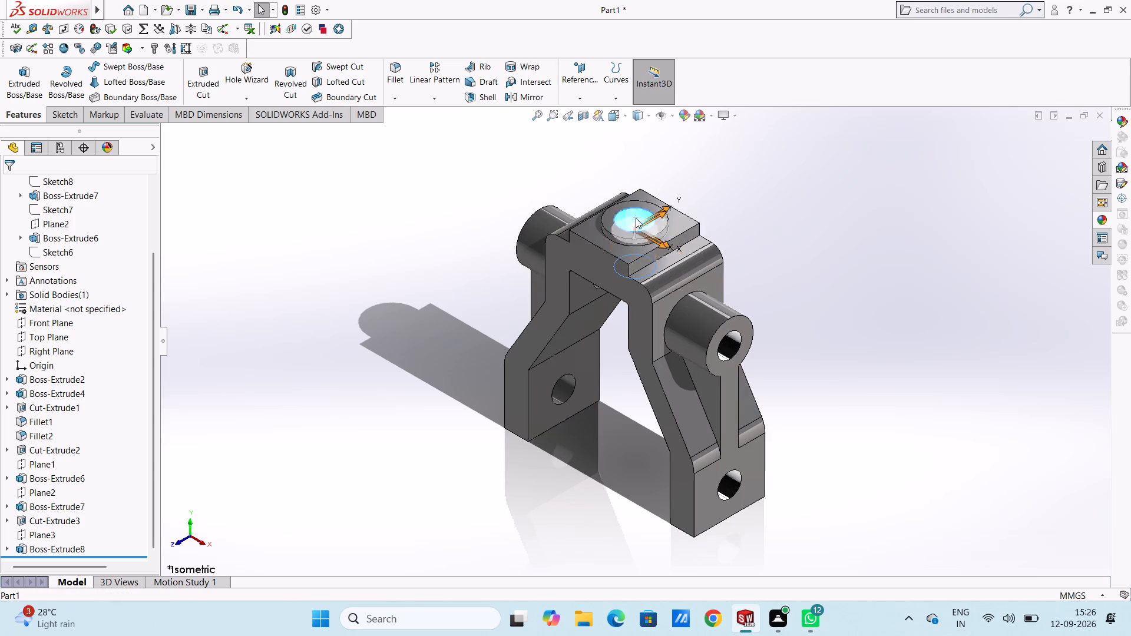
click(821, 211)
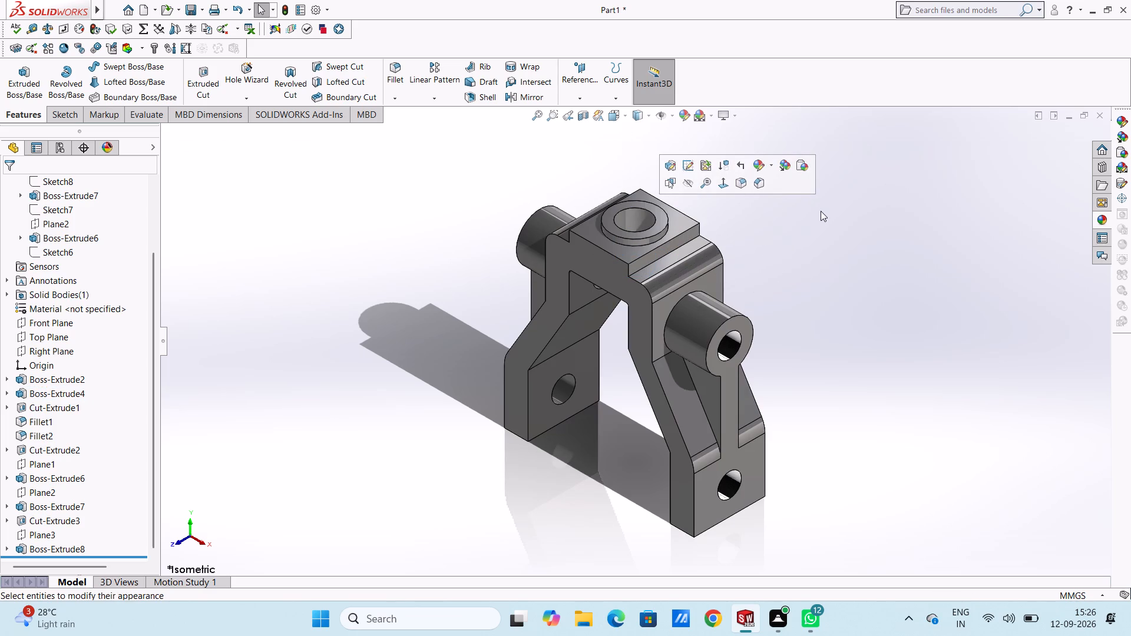
Apply the chromium plate appearance to the bore face of the top collar ring.
click(1099, 220)
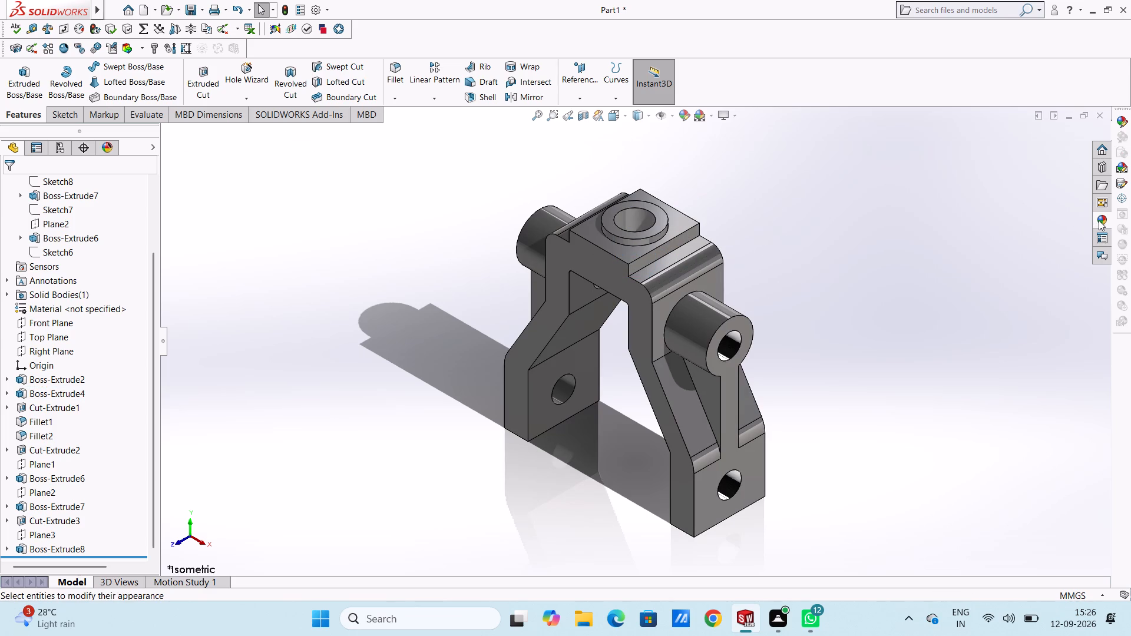
drag(908, 347, 650, 214)
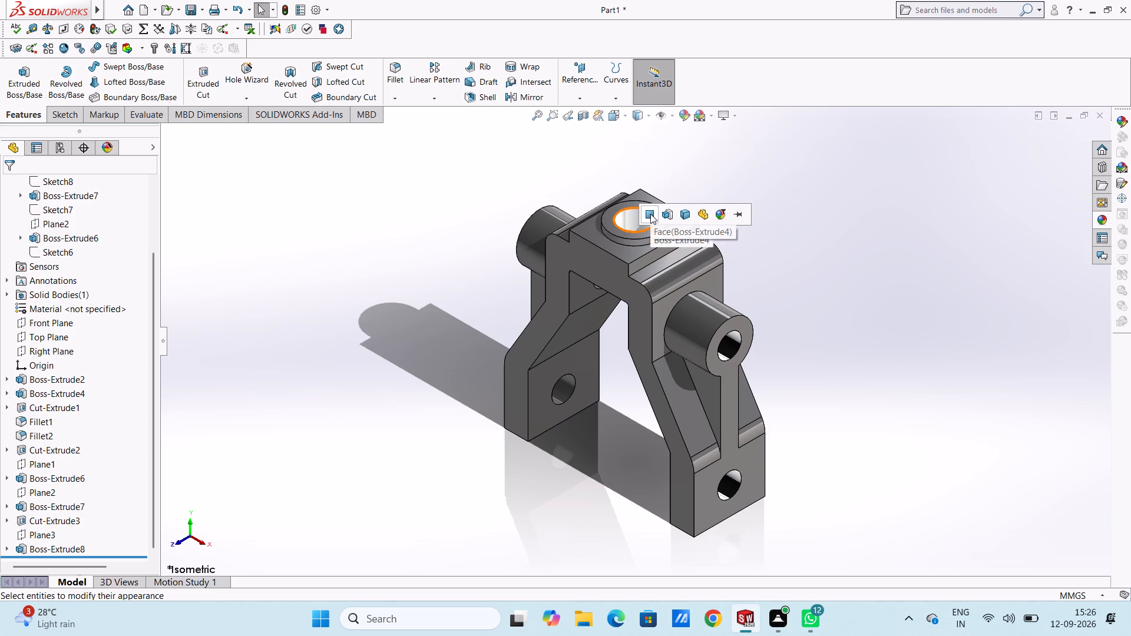
click(650, 214)
click(903, 241)
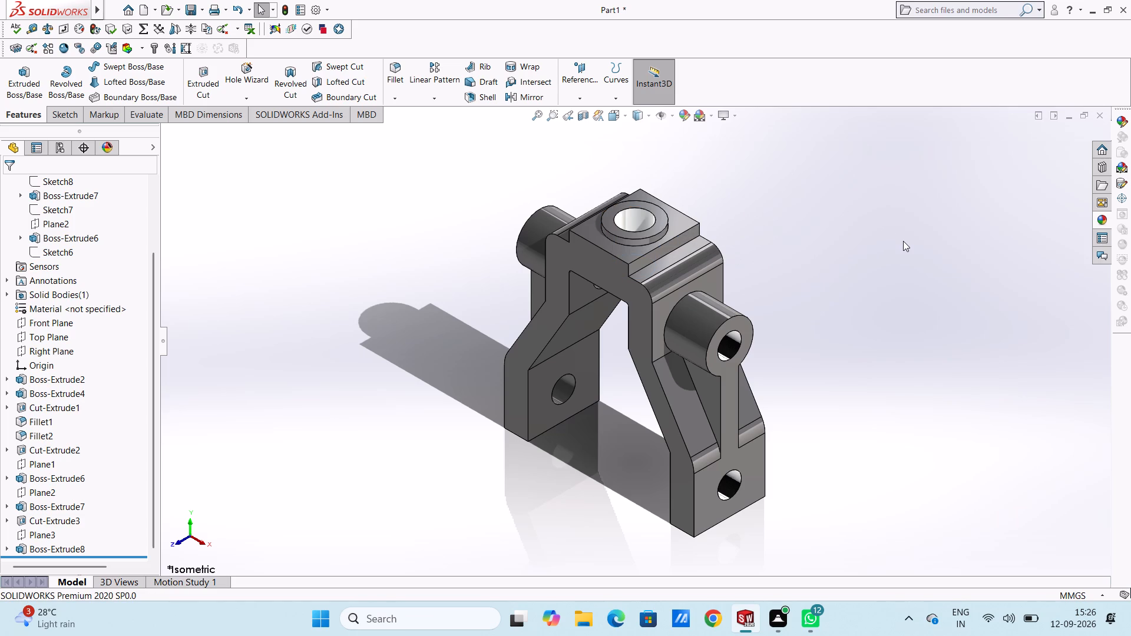
Apply the chromium plate appearance to the hole face in the opposite leg.
click(1098, 223)
drag(906, 349, 565, 397)
click(565, 397)
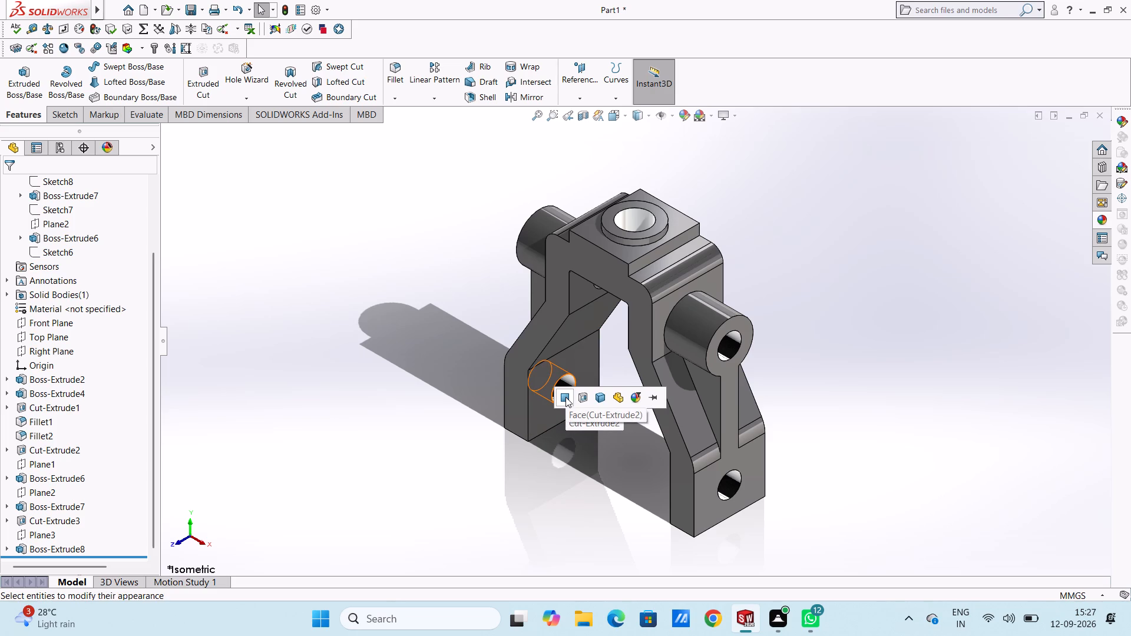
click(583, 519)
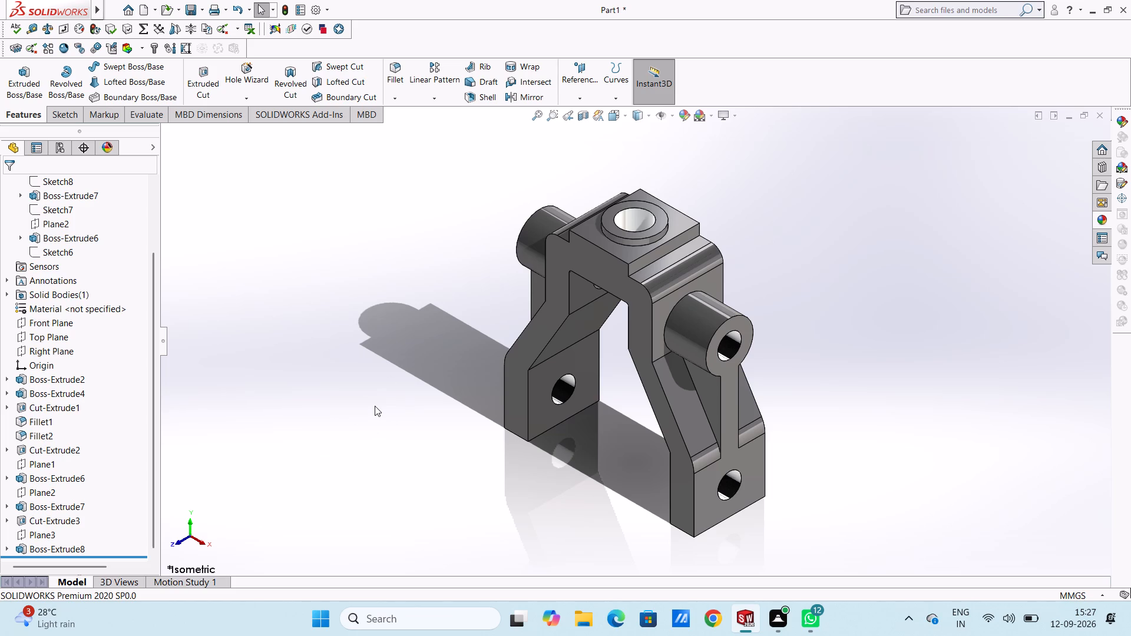
Save the part in Documents as "inverted u clevis fork with top collar boss".
key(ctrl+s)
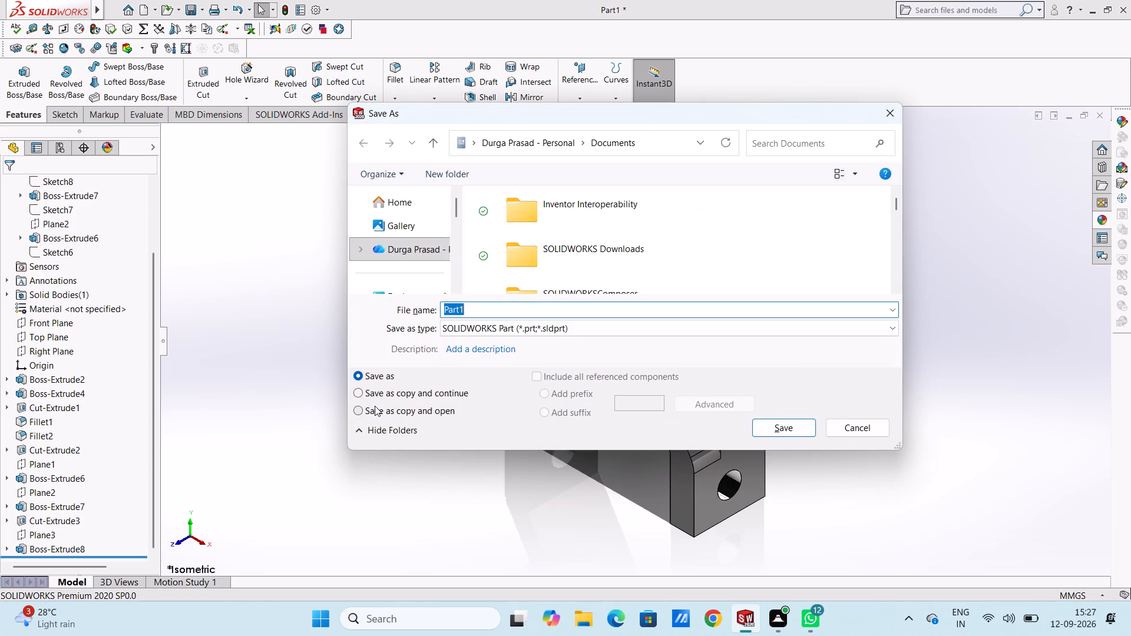
text(inverted)
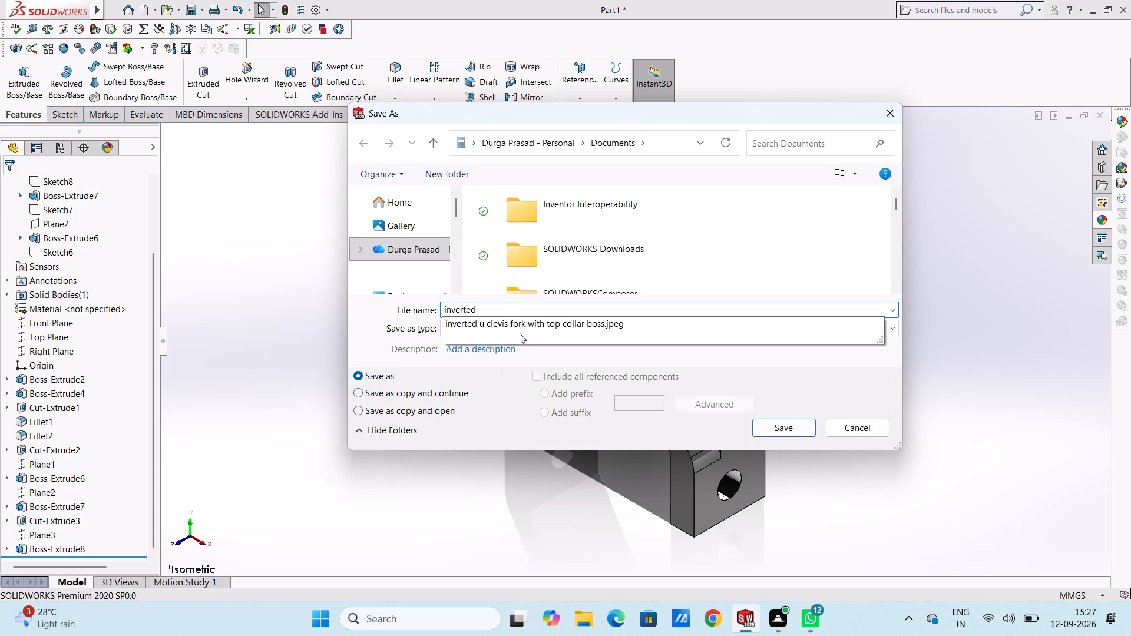
click(524, 311)
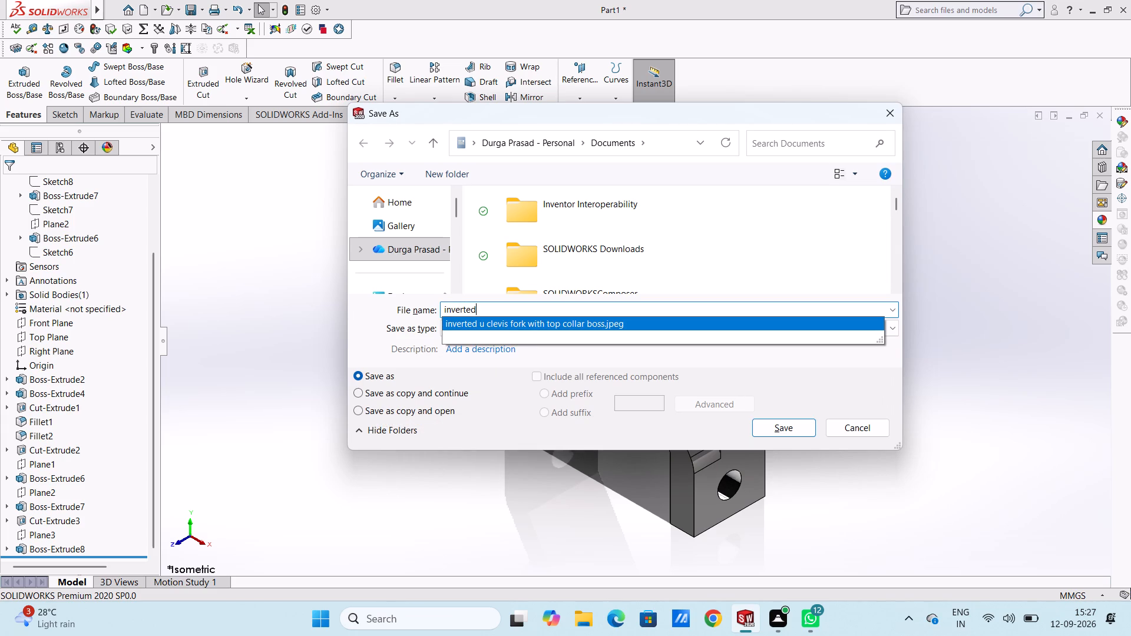
key(space)
text(u v)
key(BackSpace)
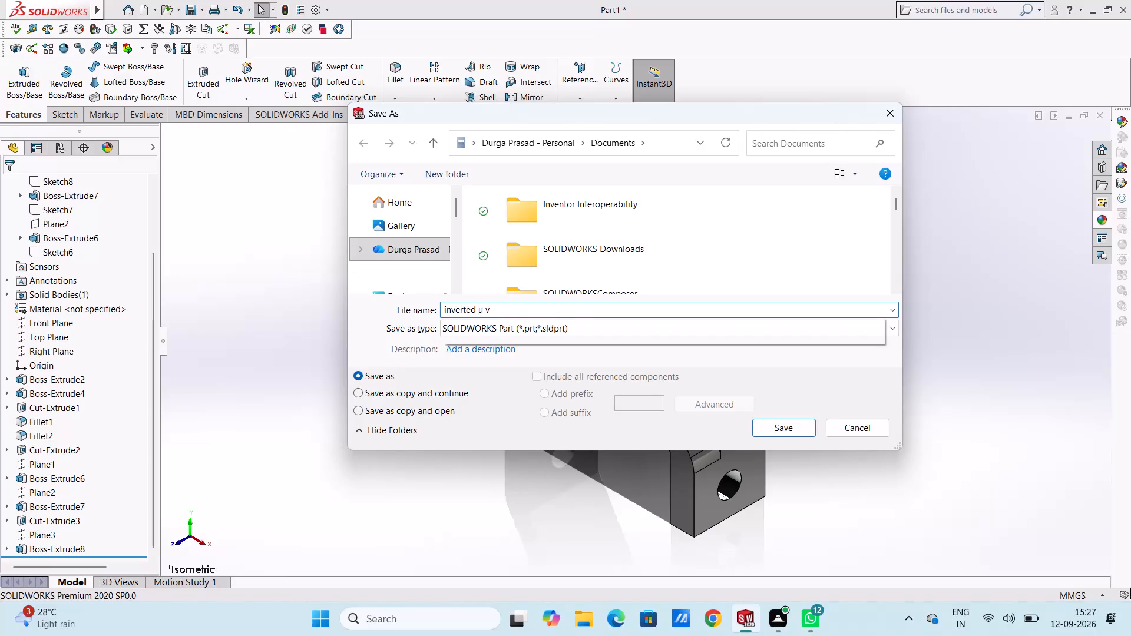
text(clevis)
key(space)
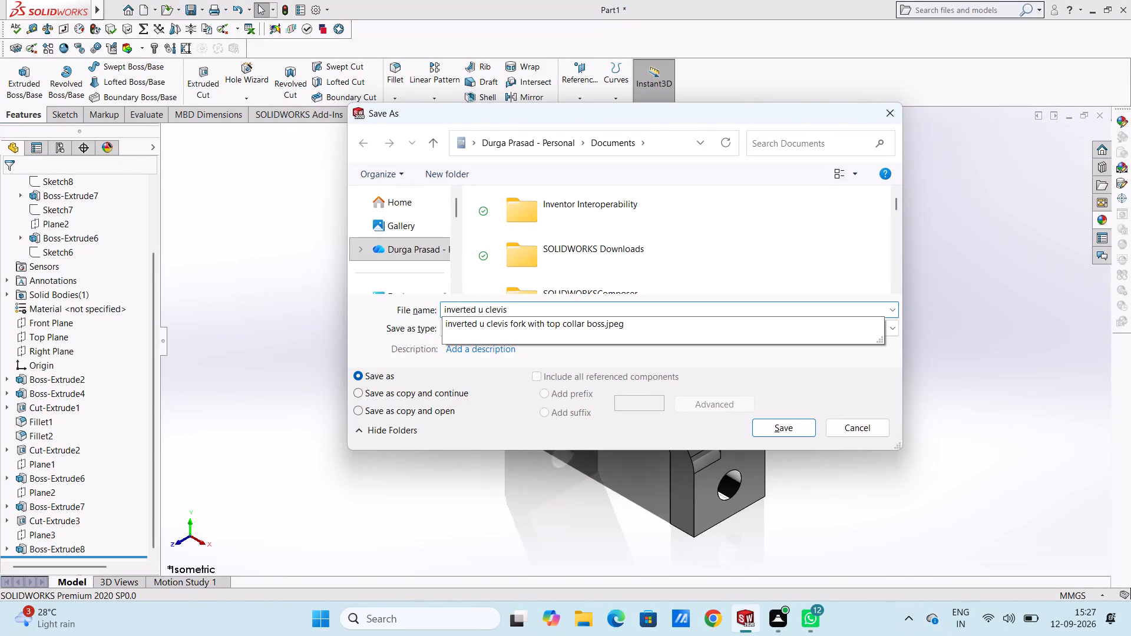
text(fork with)
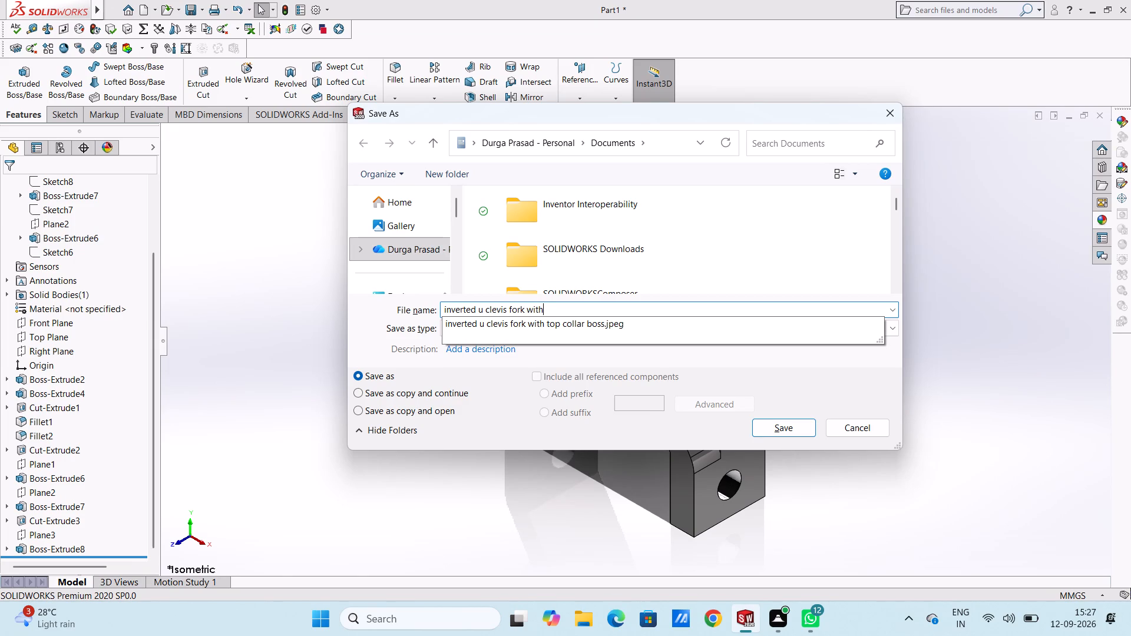
key(space)
text(top collae)
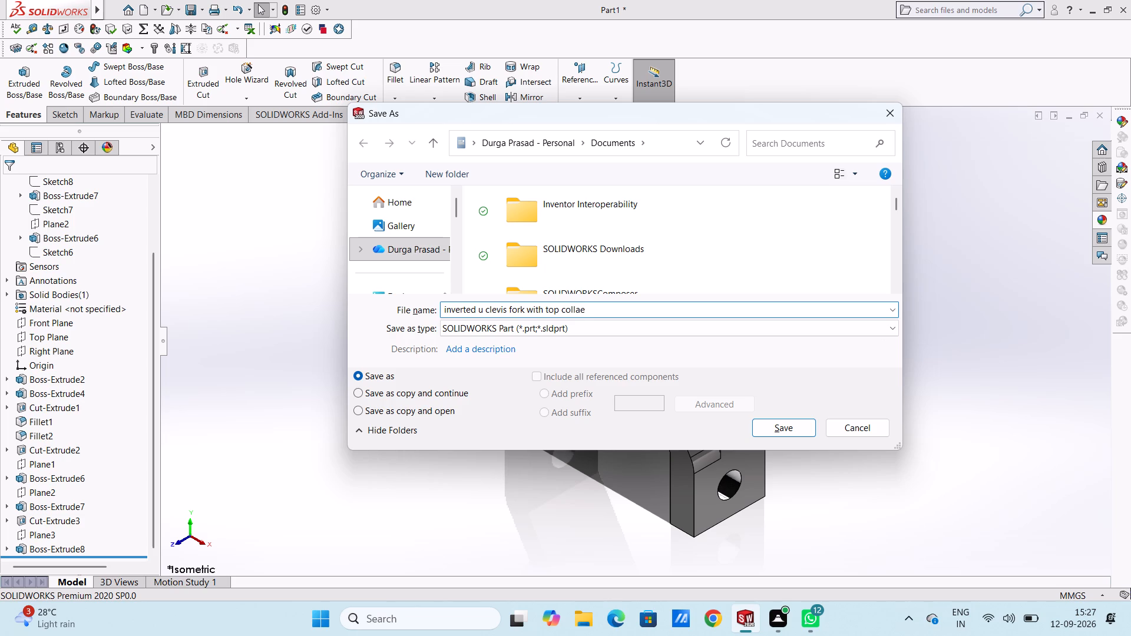
key(BackSpace)
text(r)
key(space)
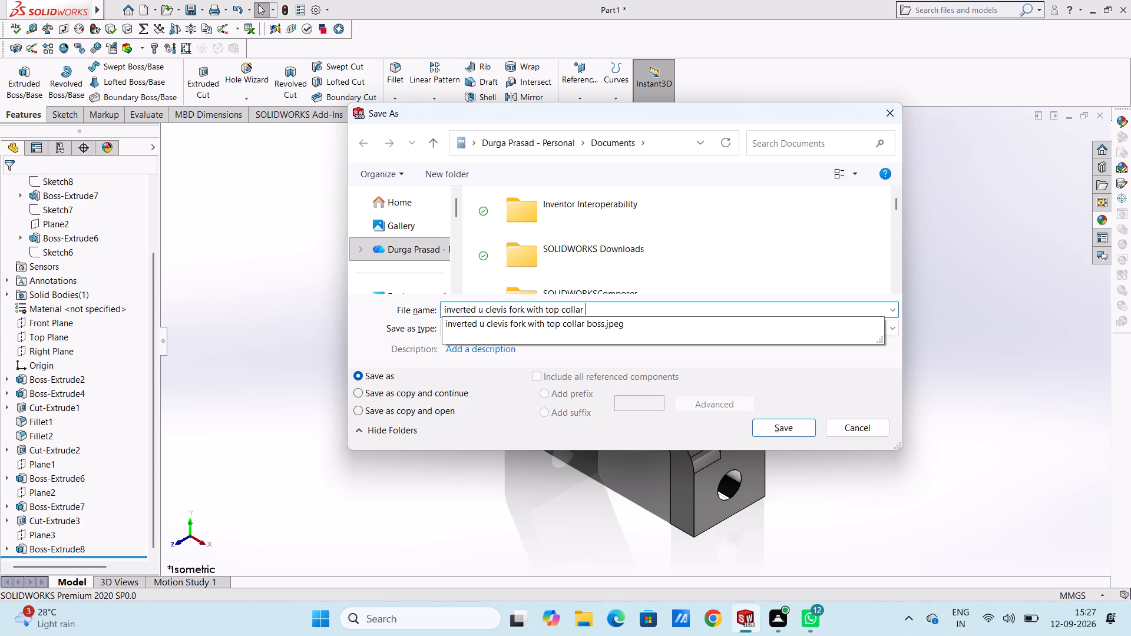
text(boss)
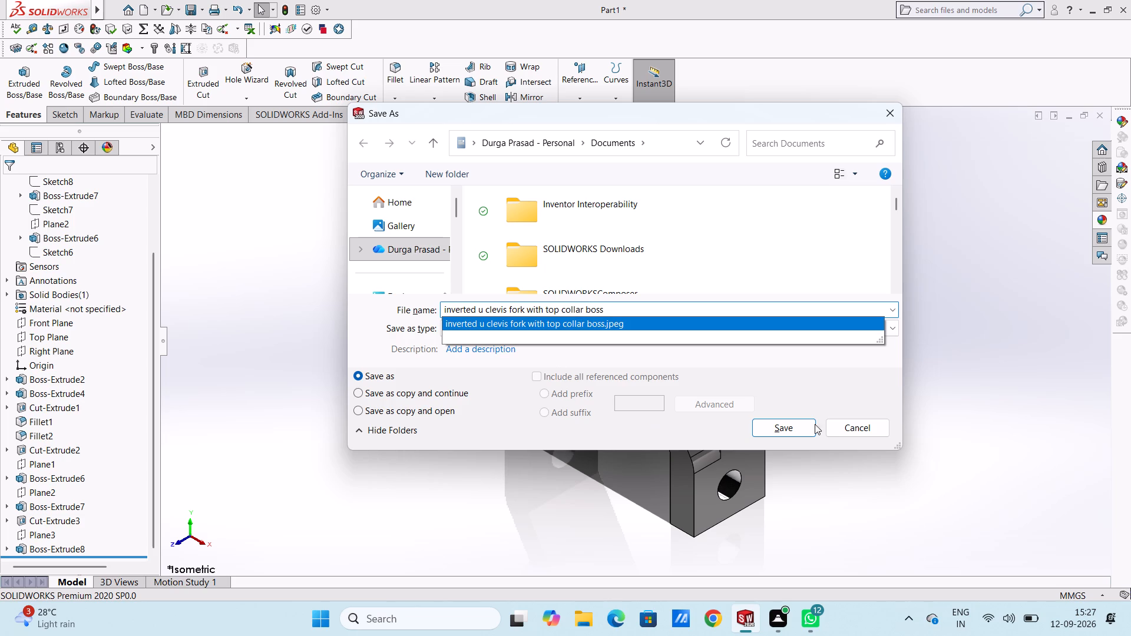
click(796, 436)
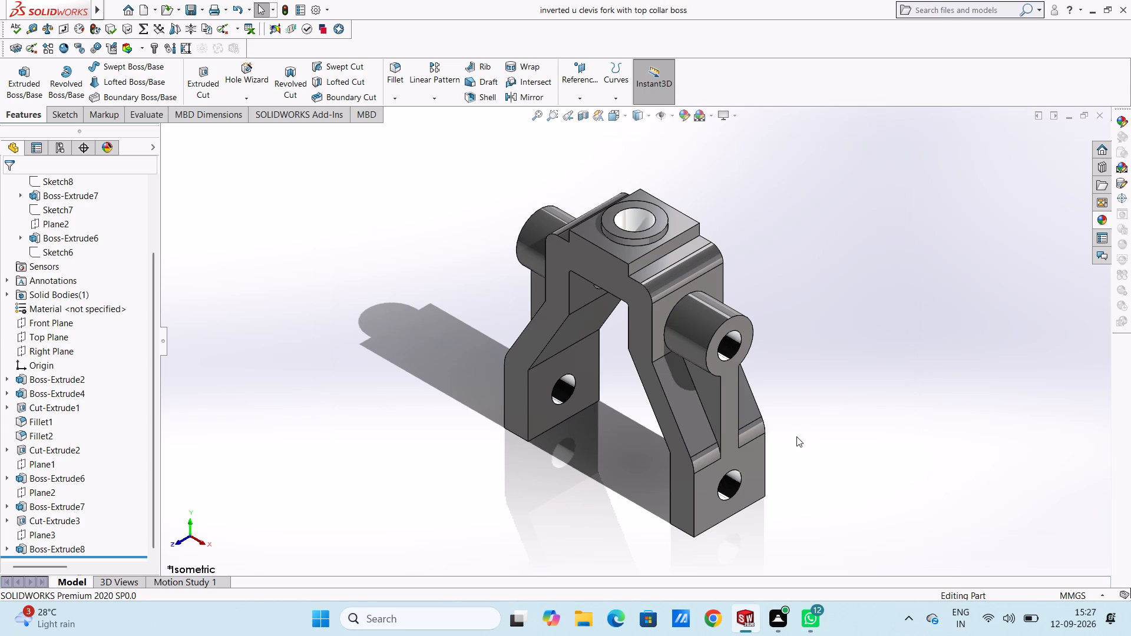
Save a copy of the part in Adobe Portable Document Format (*.pdf) under the same name.
click(203, 14)
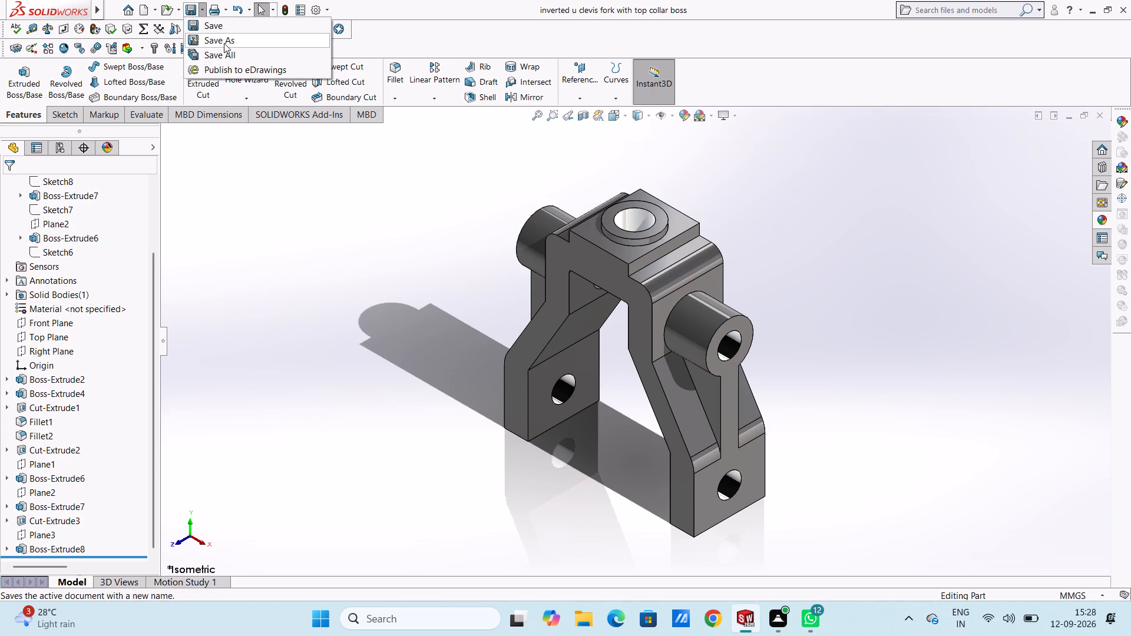
click(224, 40)
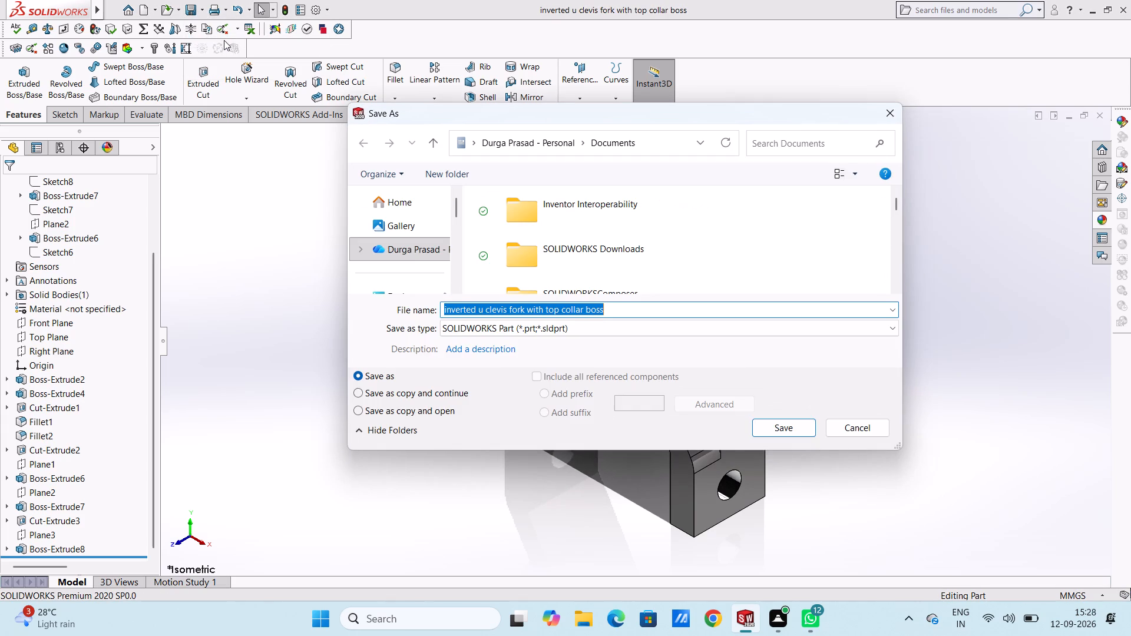
click(672, 333)
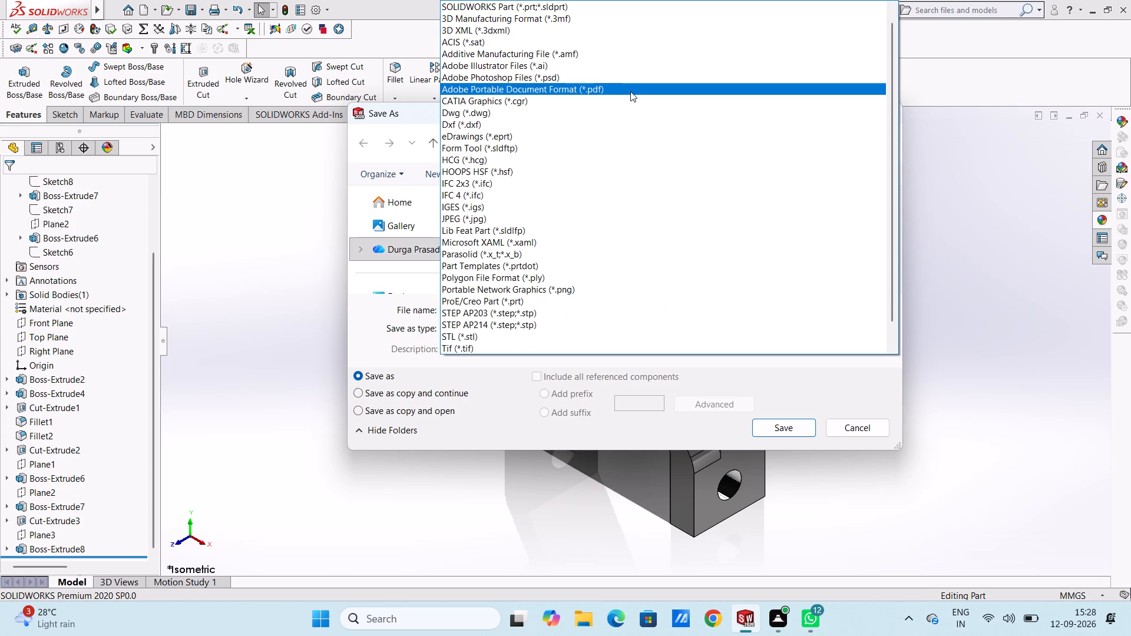
click(630, 91)
click(770, 449)
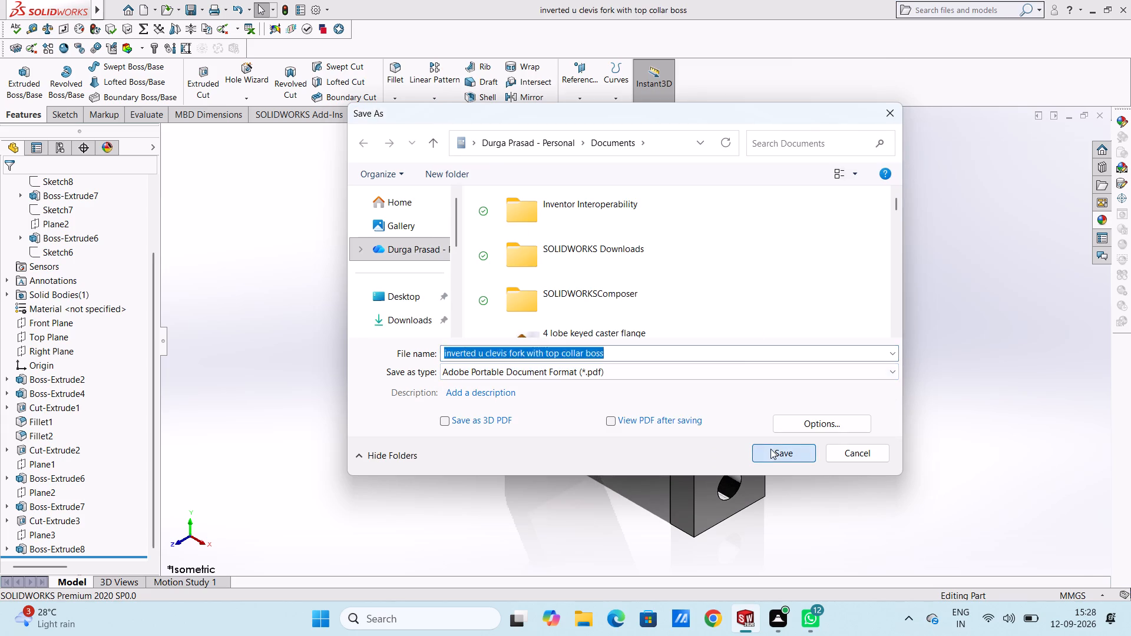